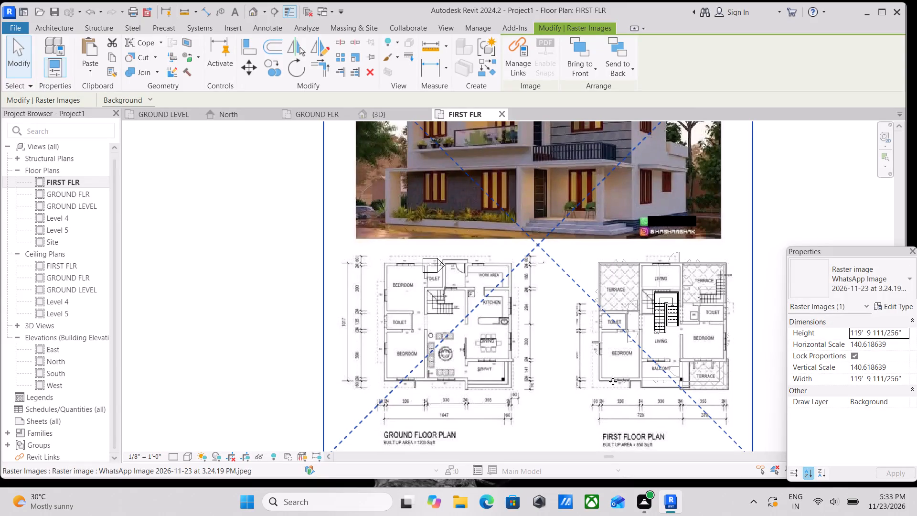
Examine the first floor plan on the reference image, including its bedrooms, toilets, balcony, terraces and dimensions.
scroll(609, 387, "up", 2)
middle_click_drag(628, 371, 577, 361)
scroll(734, 401, "up", 3)
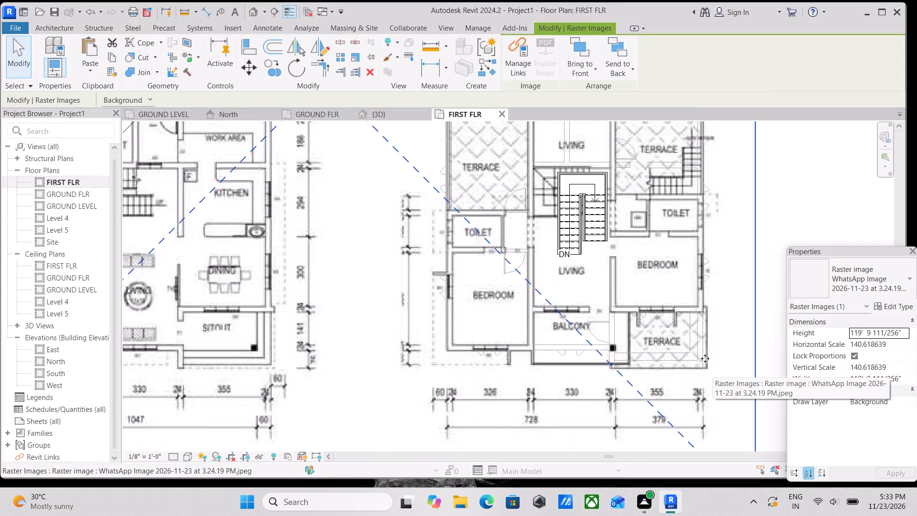
middle_click_drag(556, 349, 524, 438)
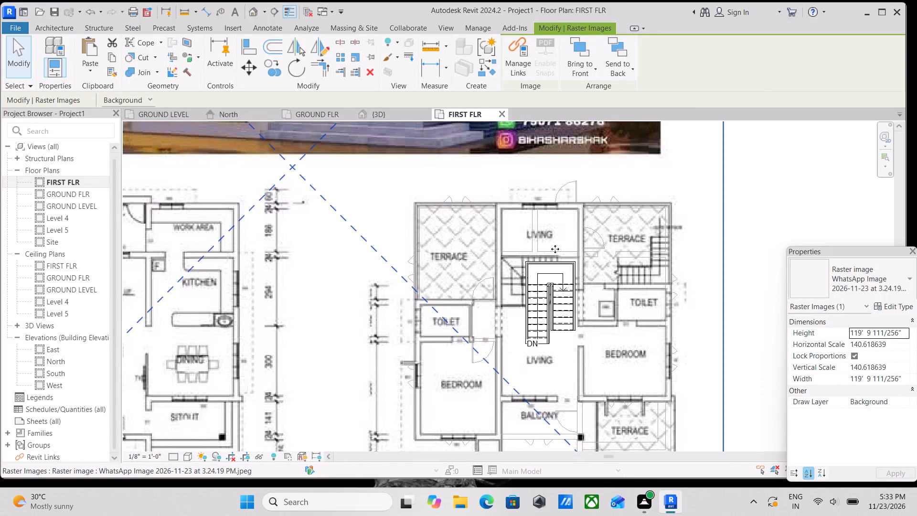
scroll(460, 264, "up", 2)
middle_click_drag(417, 383, 442, 261)
scroll(442, 383, "up", 1)
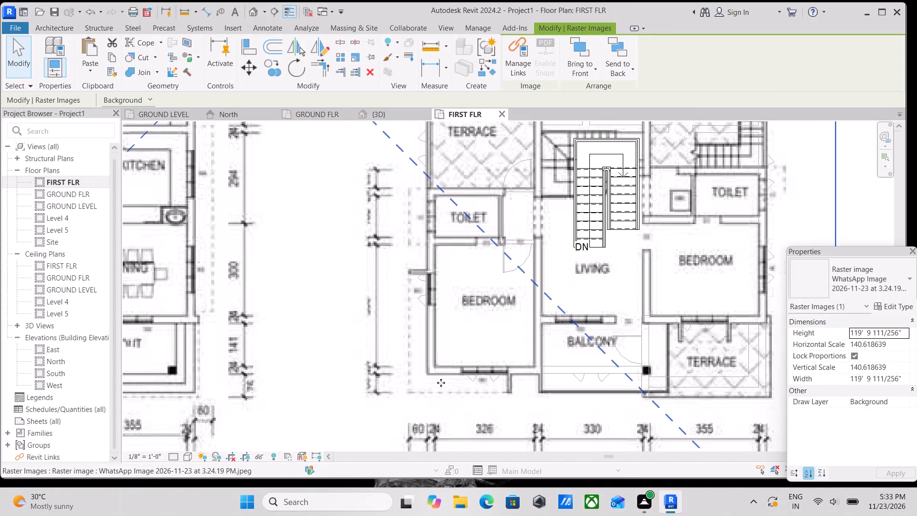
scroll(441, 383, "up", 8)
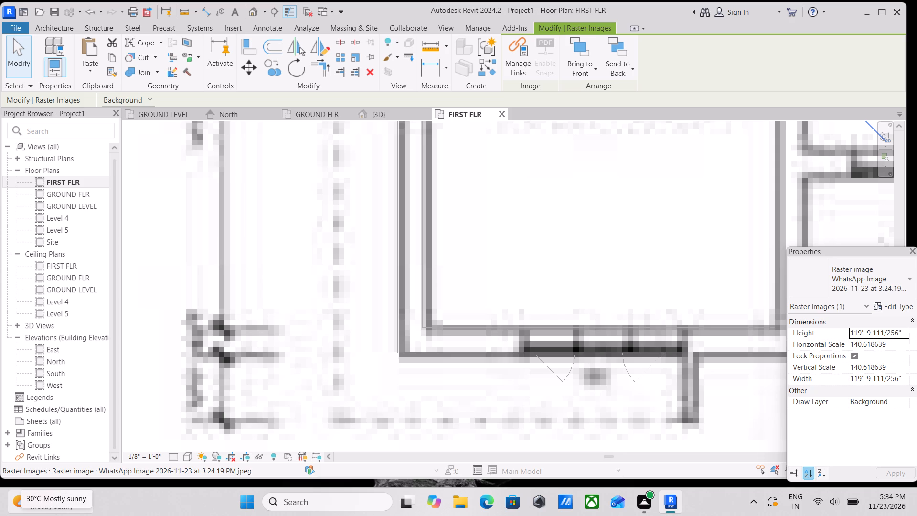
scroll(73, 515, "up", 3)
scroll(73, 515, "down", 2)
scroll(73, 515, "up", 2)
scroll(39, 510, "down", 1)
middle_click_drag(37, 511, 0, 515)
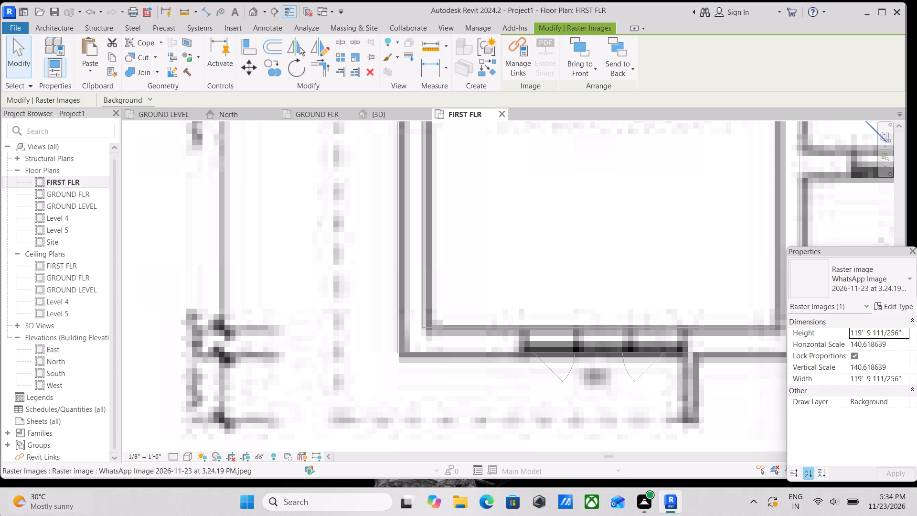
scroll(7, 515, "up", 1)
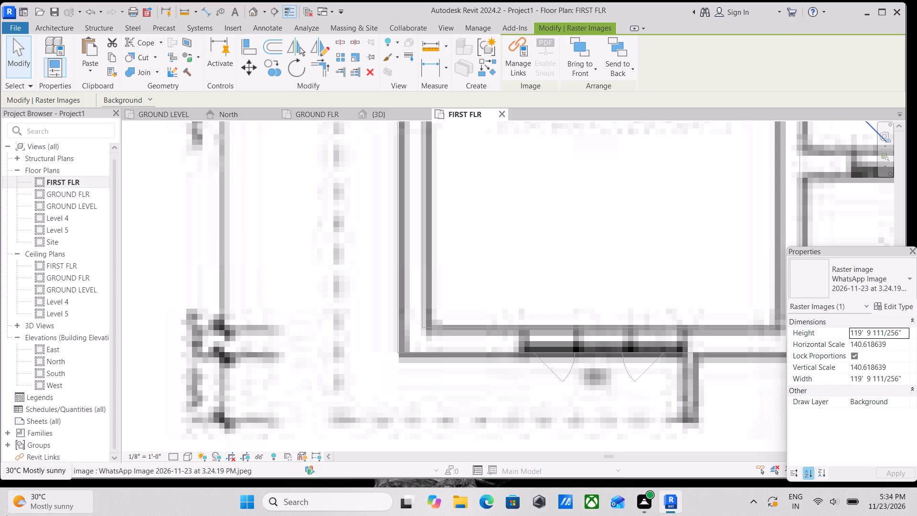
scroll(7, 515, "up", 2)
scroll(7, 515, "down", 3)
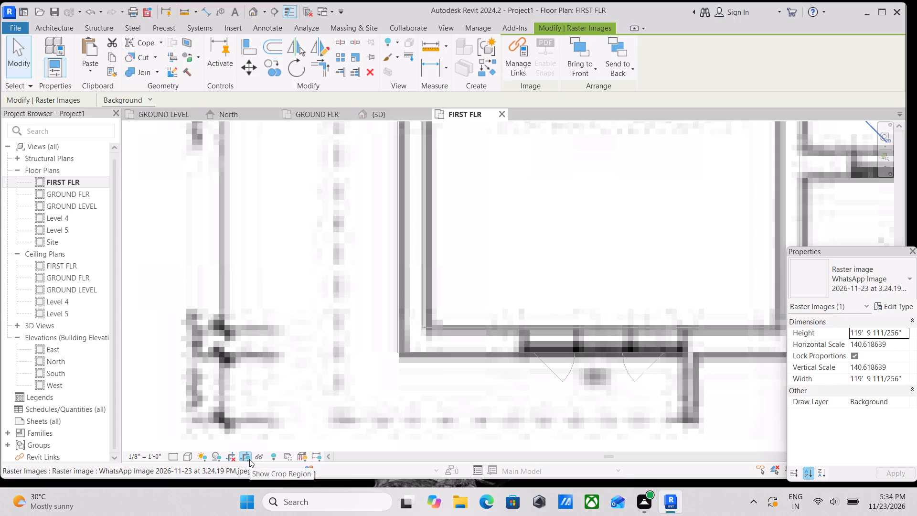
scroll(257, 430, "down", 3)
scroll(506, 343, "down", 7)
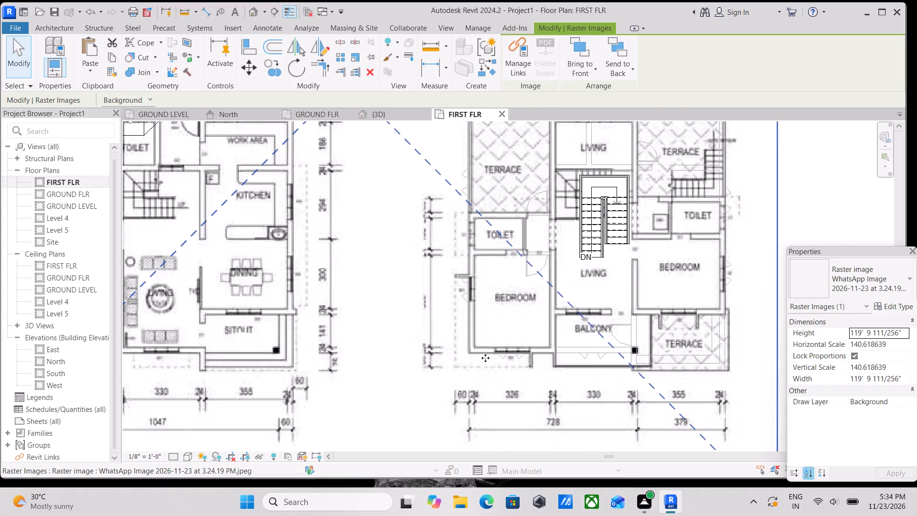
scroll(485, 358, "down", 3)
middle_click_drag(488, 355, 450, 361)
middle_click_drag(584, 375, 584, 439)
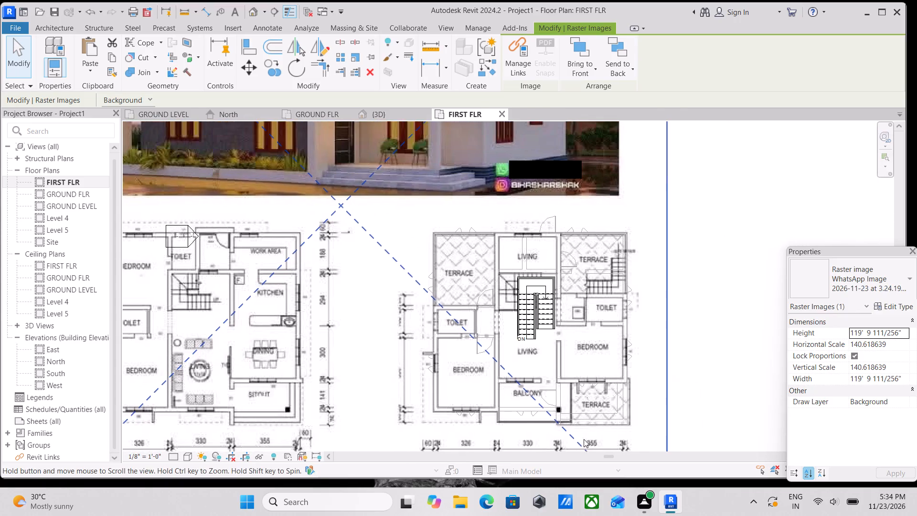
scroll(597, 255, "up", 4)
scroll(331, 237, "up", 2)
middle_click_drag(320, 275, 334, 307)
scroll(488, 279, "down", 2)
scroll(427, 345, "down", 2)
middle_click_drag(427, 345, 438, 270)
scroll(521, 313, "down", 2)
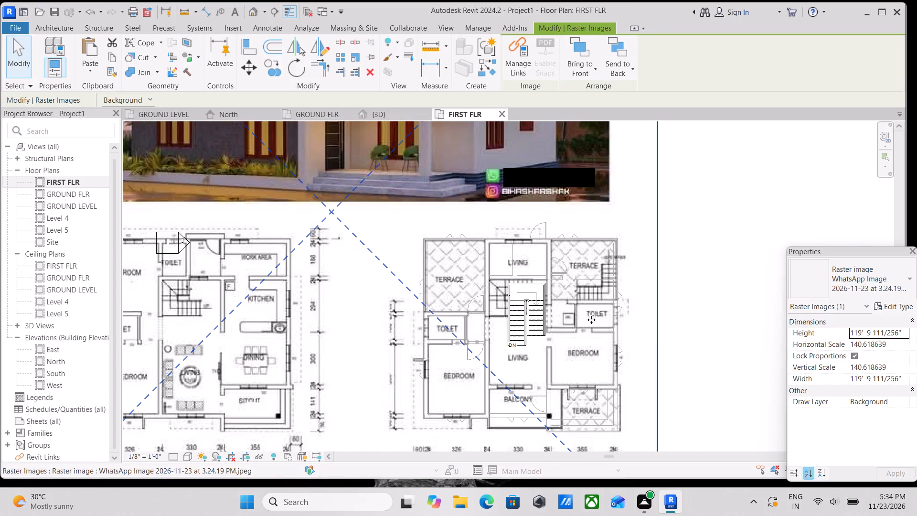
scroll(661, 295, "down", 1)
middle_click_drag(661, 295, 642, 328)
scroll(655, 313, "up", 2)
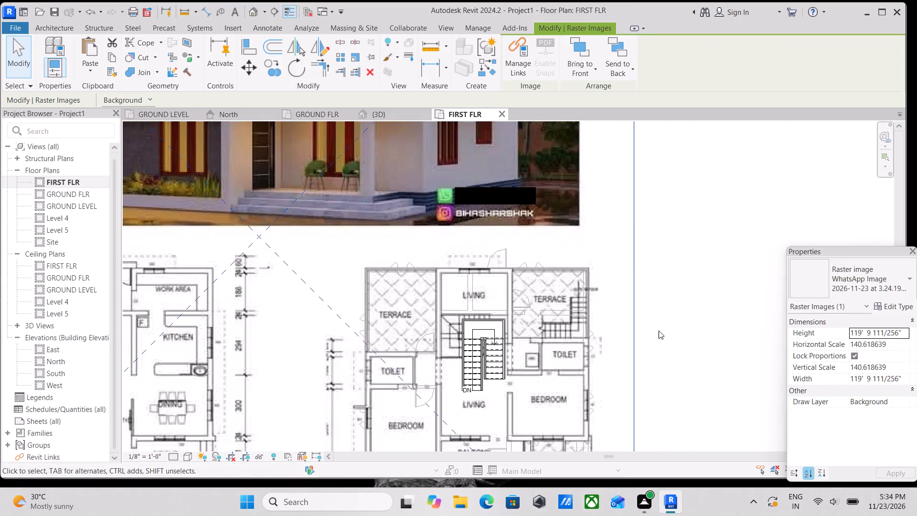
key("Escape")
Examine how the modelled staircase sits against the living, terrace and toilet areas of the first floor reference plan.
scroll(642, 355, "up", 1)
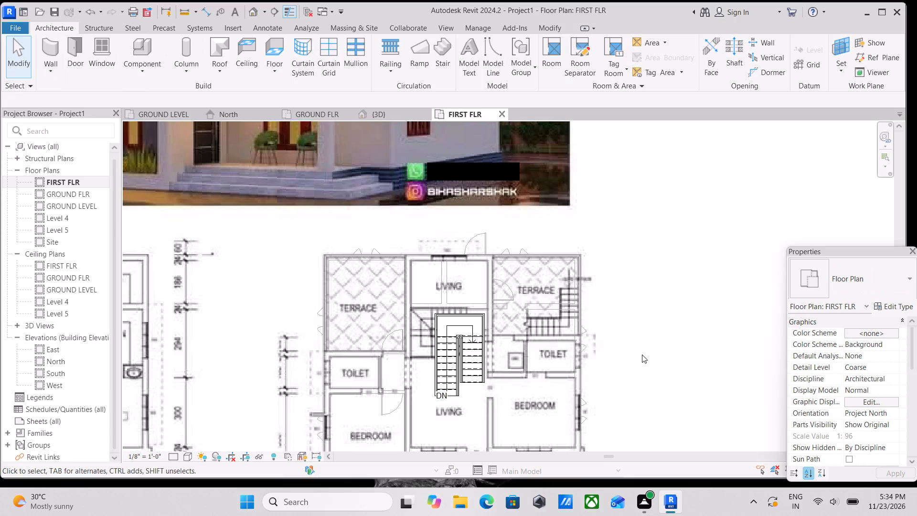
scroll(642, 355, "up", 1)
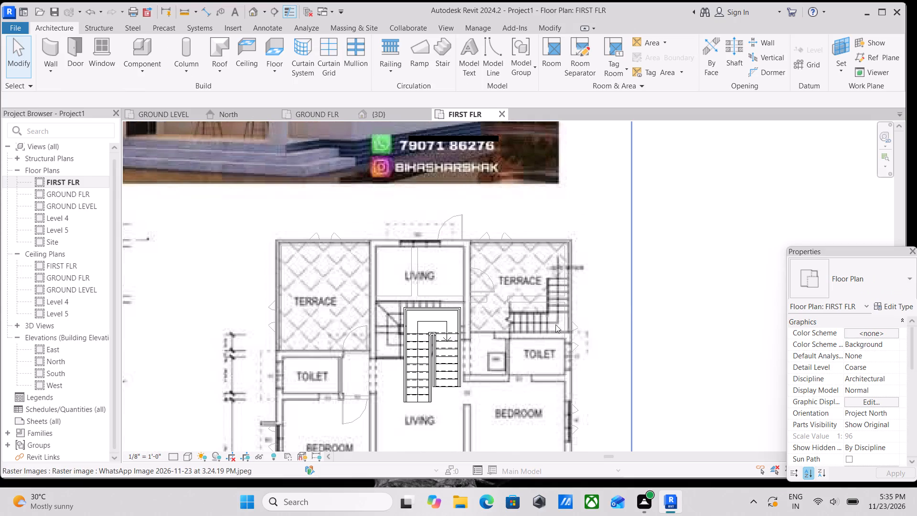
scroll(561, 260, "up", 2)
middle_click_drag(422, 298, 479, 256)
scroll(422, 298, "up", 1)
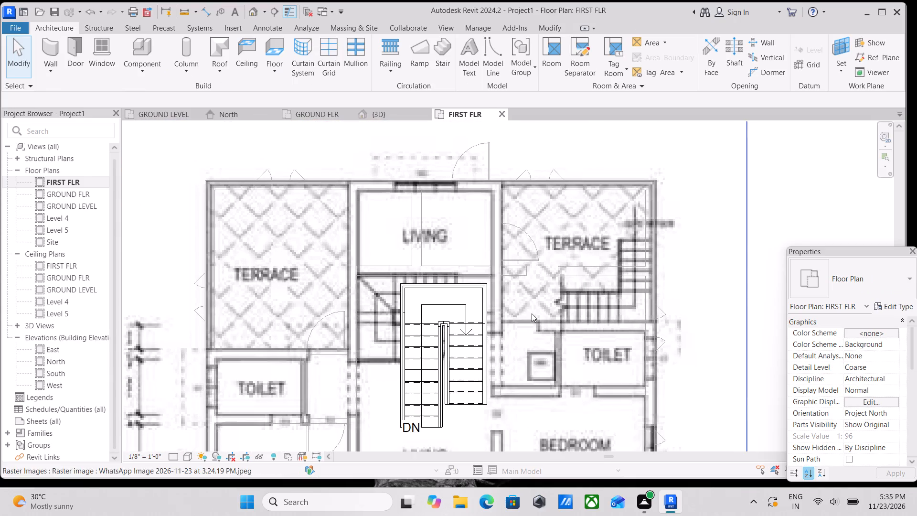
middle_click_drag(532, 313, 533, 280)
scroll(477, 324, "down", 1)
middle_click_drag(476, 324, 488, 320)
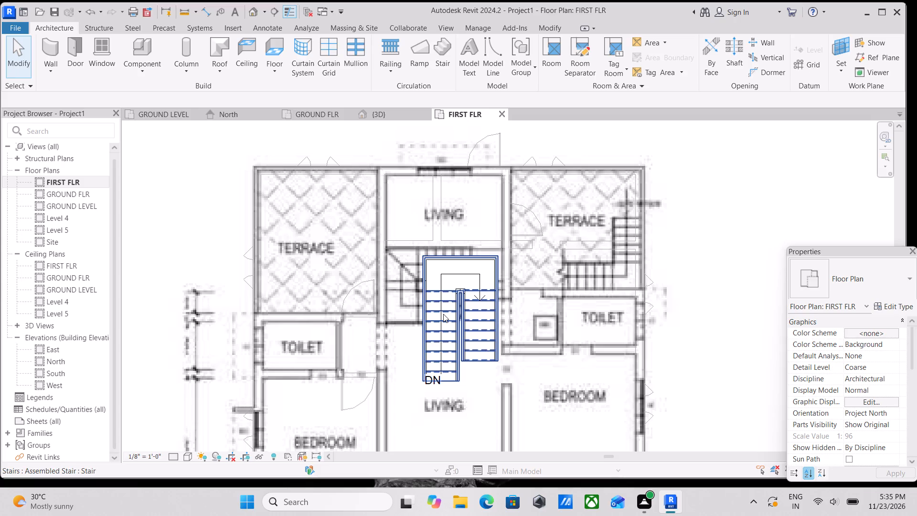
scroll(539, 298, "down", 3)
scroll(491, 346, "down", 2)
middle_click_drag(491, 346, 483, 312)
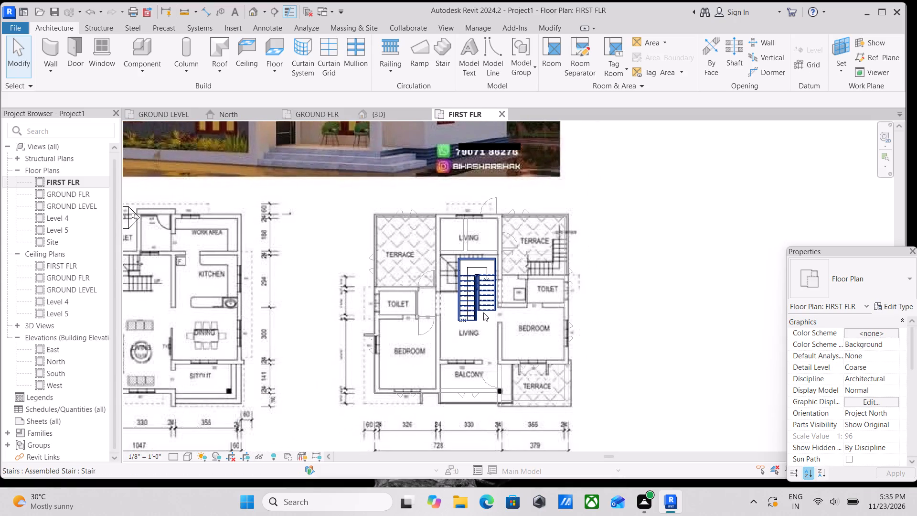
scroll(483, 312, "down", 2)
middle_click_drag(480, 334, 476, 308)
Pin the raster reference image in place on the FIRST FLR plan.
left_click(546, 342)
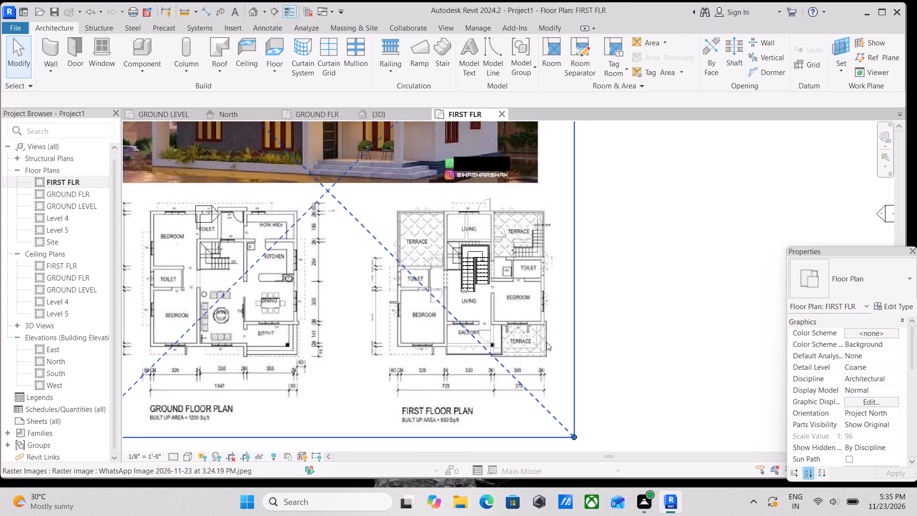
middle_click_drag(560, 332, 539, 419)
scroll(546, 371, "down", 4)
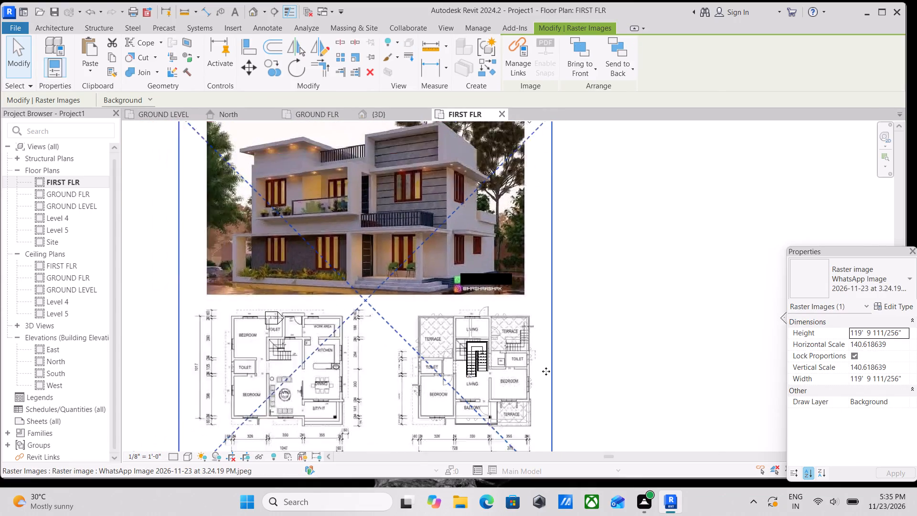
scroll(420, 248, "down", 2)
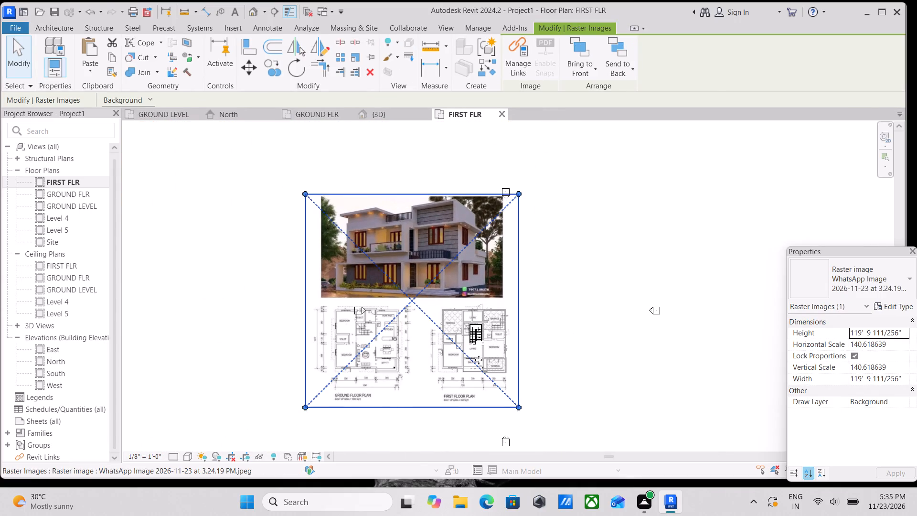
scroll(506, 287, "up", 5)
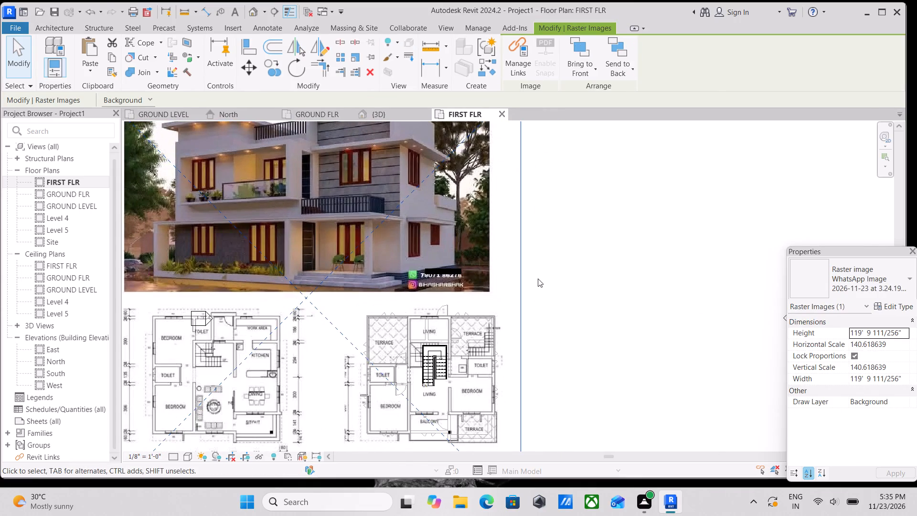
type("PN")
middle_click_drag(481, 336, 485, 286)
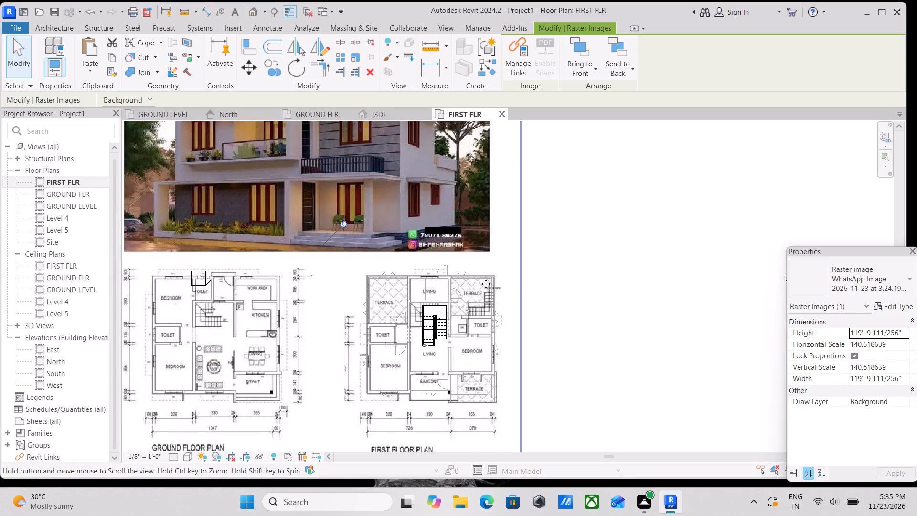
key("Escape")
scroll(507, 374, "up", 1)
key("Escape")
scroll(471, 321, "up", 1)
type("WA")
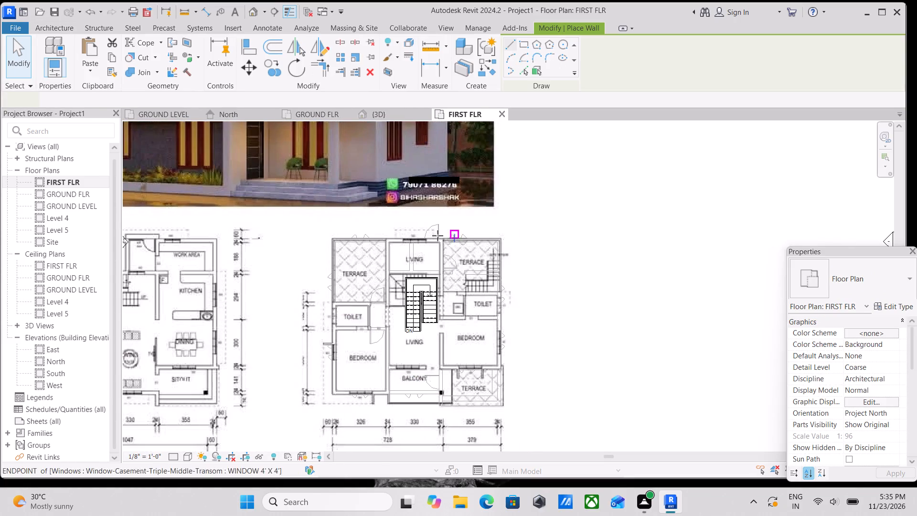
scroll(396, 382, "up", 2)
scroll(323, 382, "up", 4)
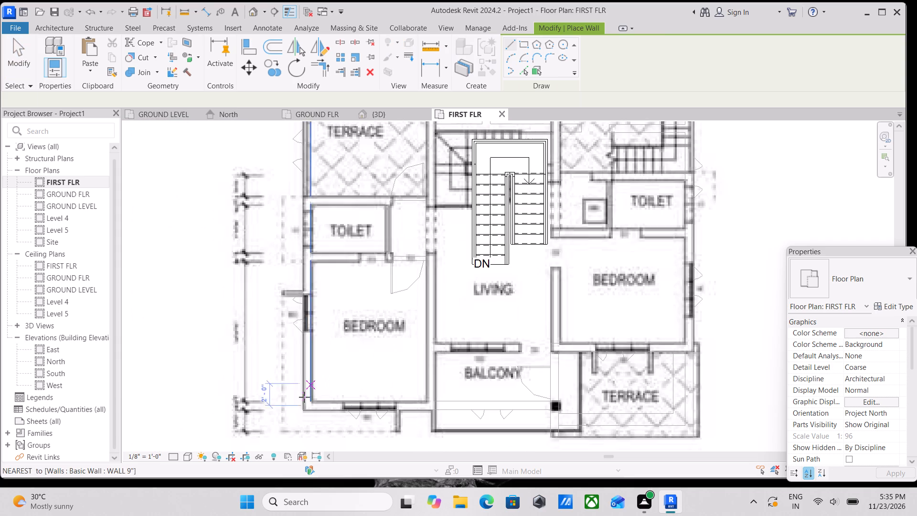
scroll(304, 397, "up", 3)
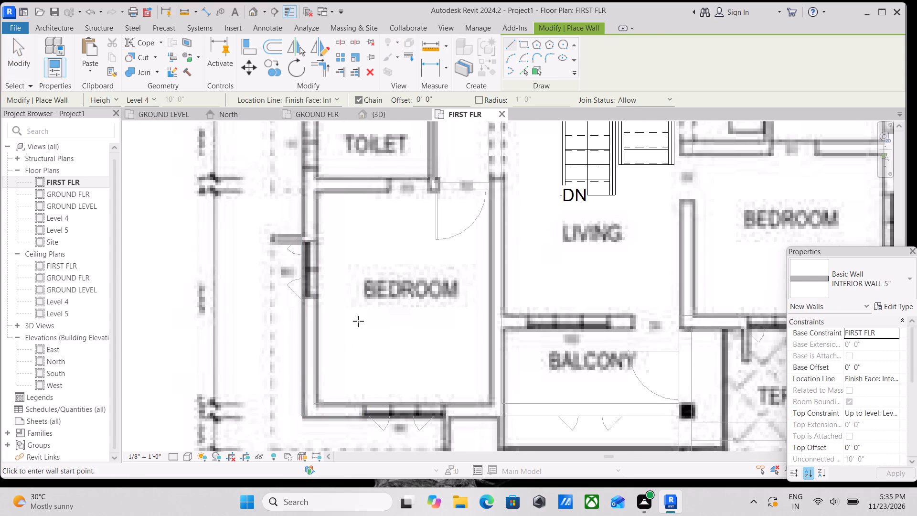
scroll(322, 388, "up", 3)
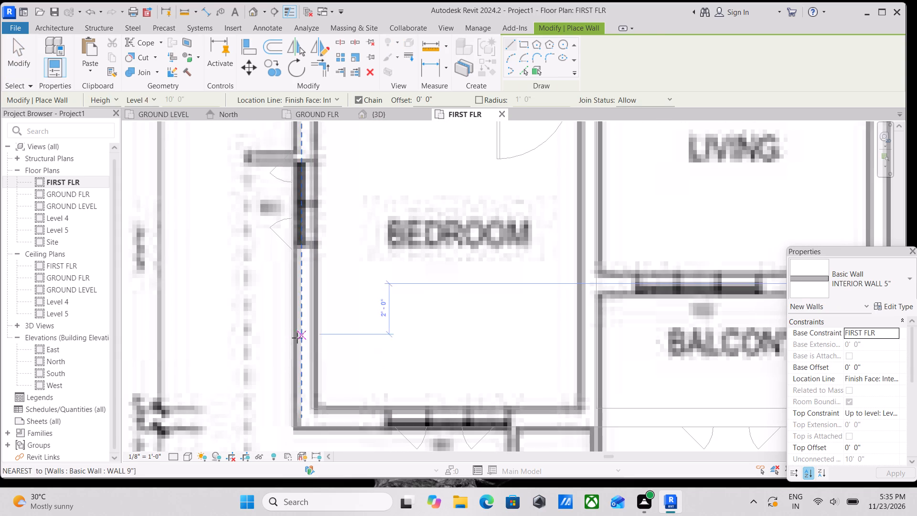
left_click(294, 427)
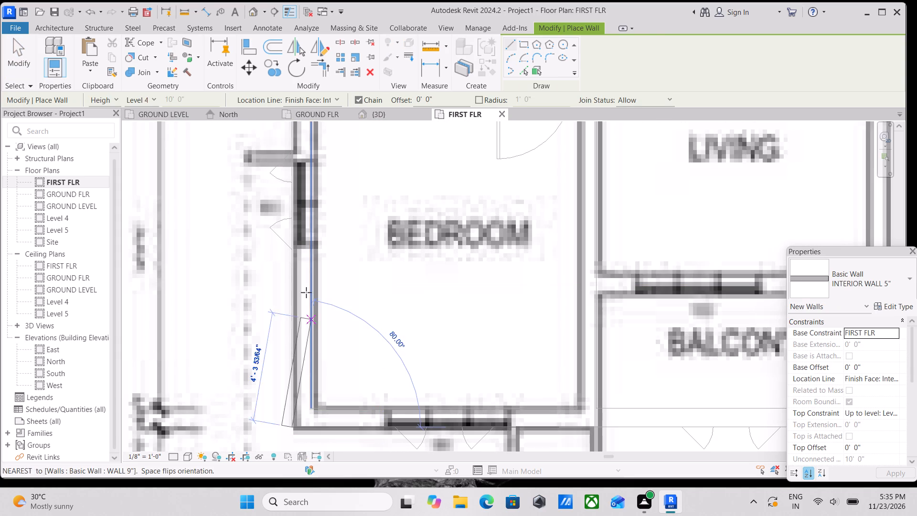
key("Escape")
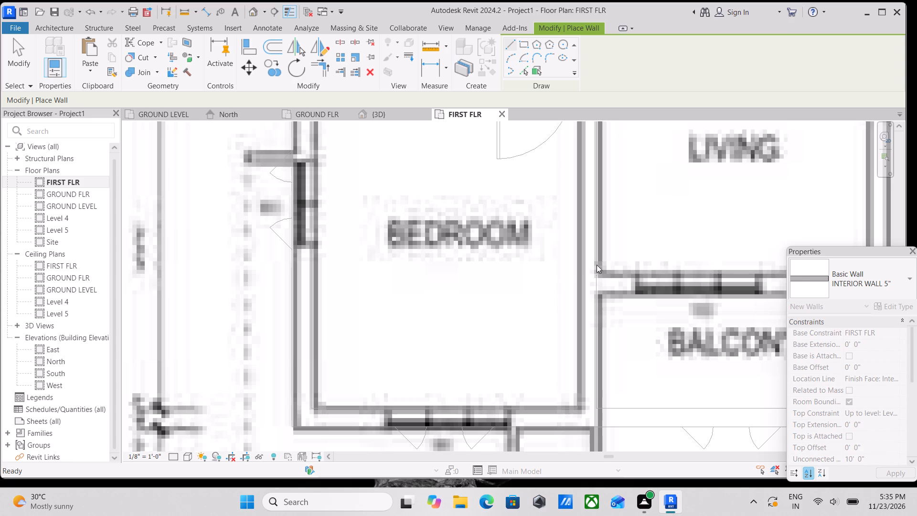
Set the type for new walls to Basic Wall WALL 9".
left_click(902, 277)
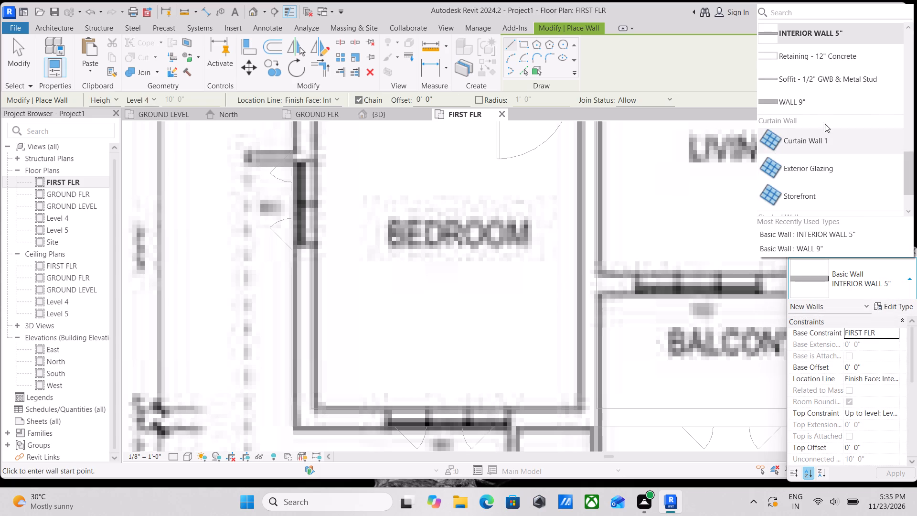
left_click(799, 99)
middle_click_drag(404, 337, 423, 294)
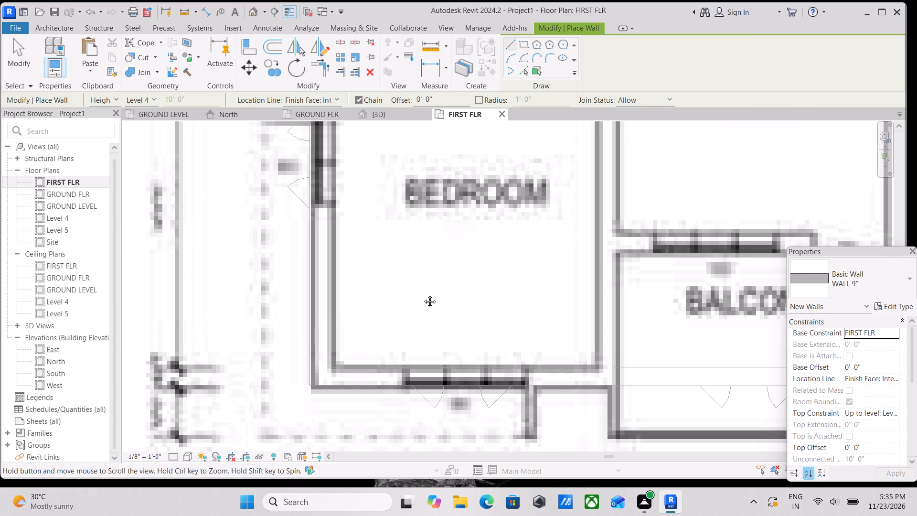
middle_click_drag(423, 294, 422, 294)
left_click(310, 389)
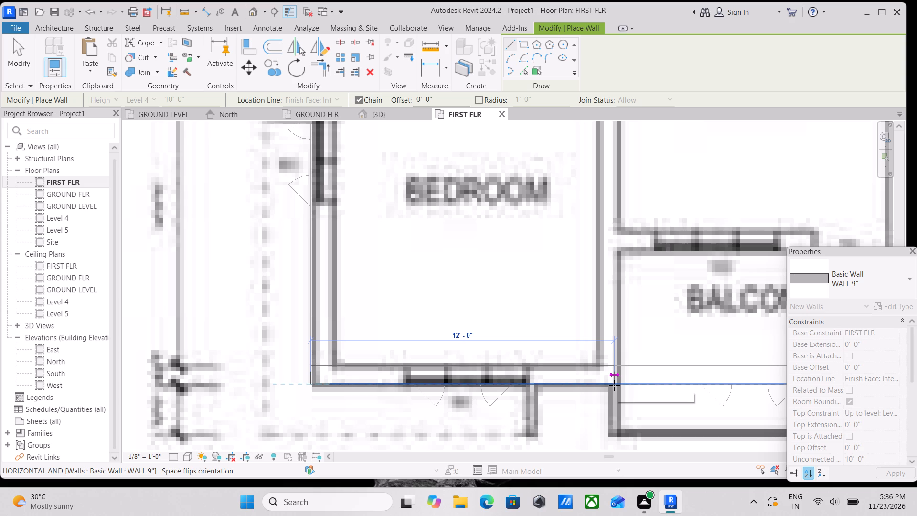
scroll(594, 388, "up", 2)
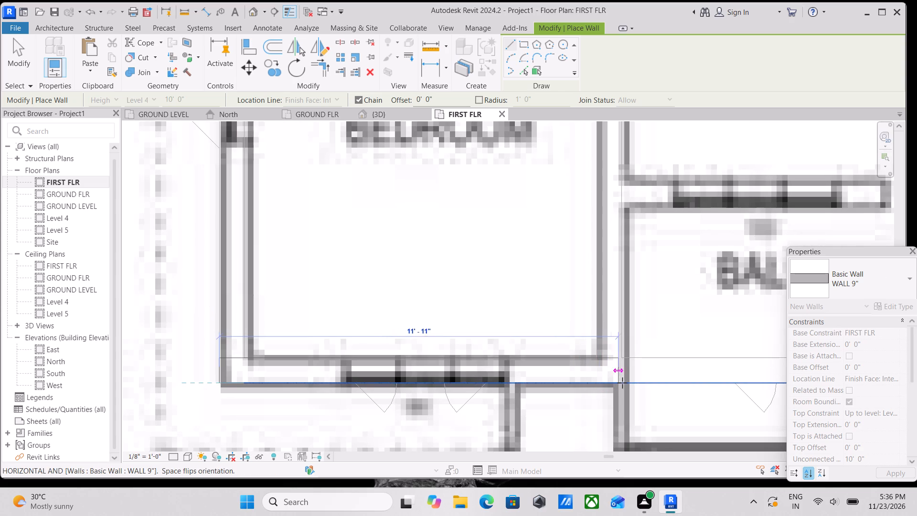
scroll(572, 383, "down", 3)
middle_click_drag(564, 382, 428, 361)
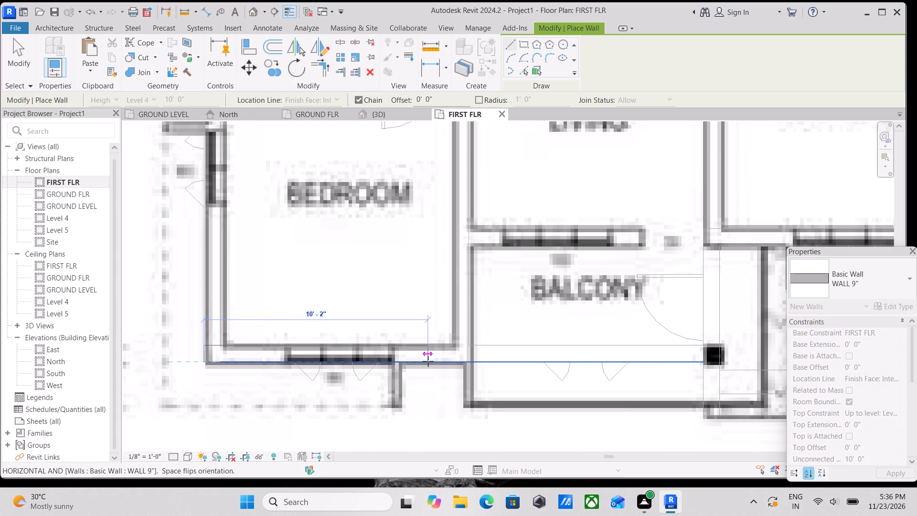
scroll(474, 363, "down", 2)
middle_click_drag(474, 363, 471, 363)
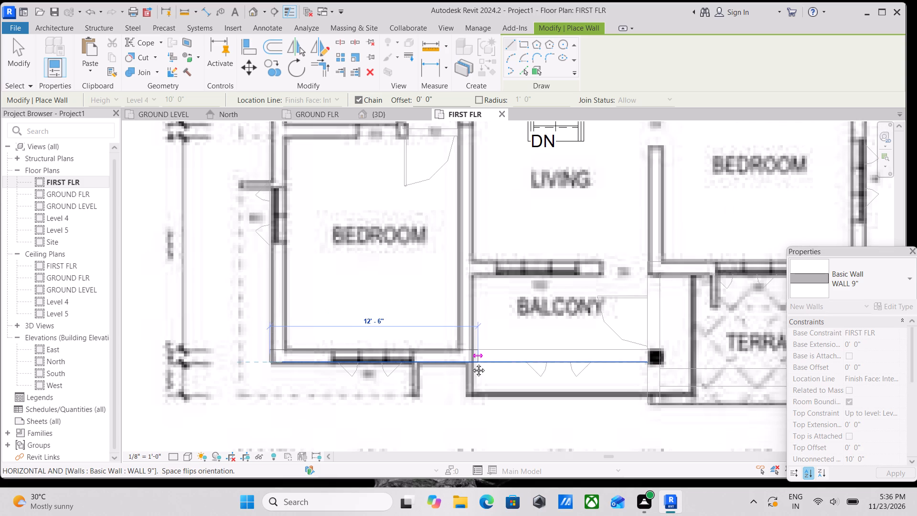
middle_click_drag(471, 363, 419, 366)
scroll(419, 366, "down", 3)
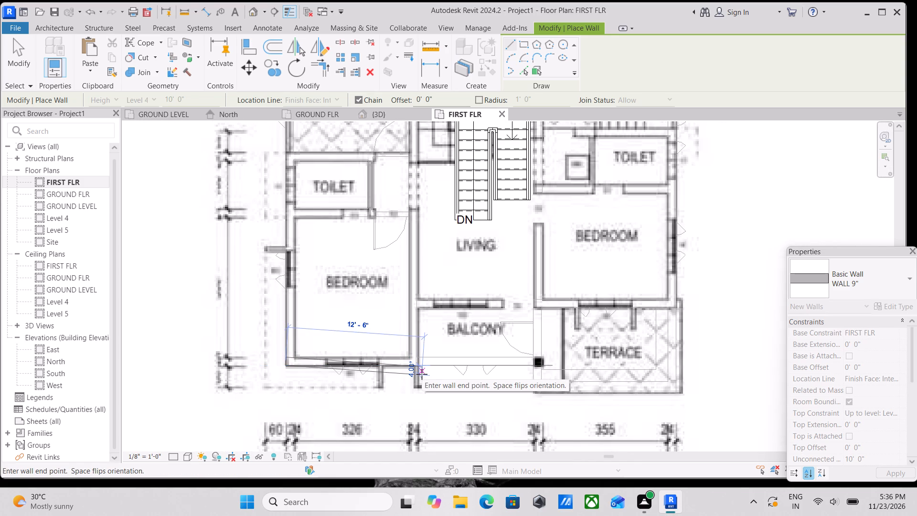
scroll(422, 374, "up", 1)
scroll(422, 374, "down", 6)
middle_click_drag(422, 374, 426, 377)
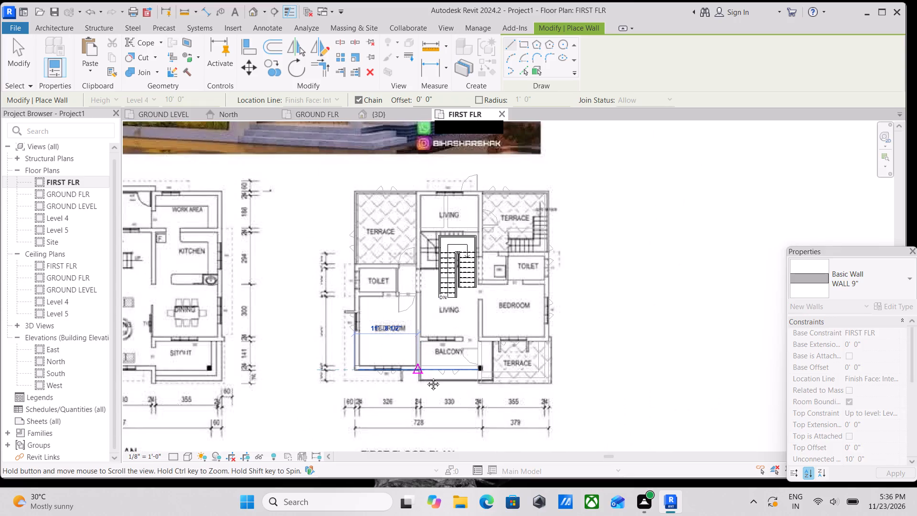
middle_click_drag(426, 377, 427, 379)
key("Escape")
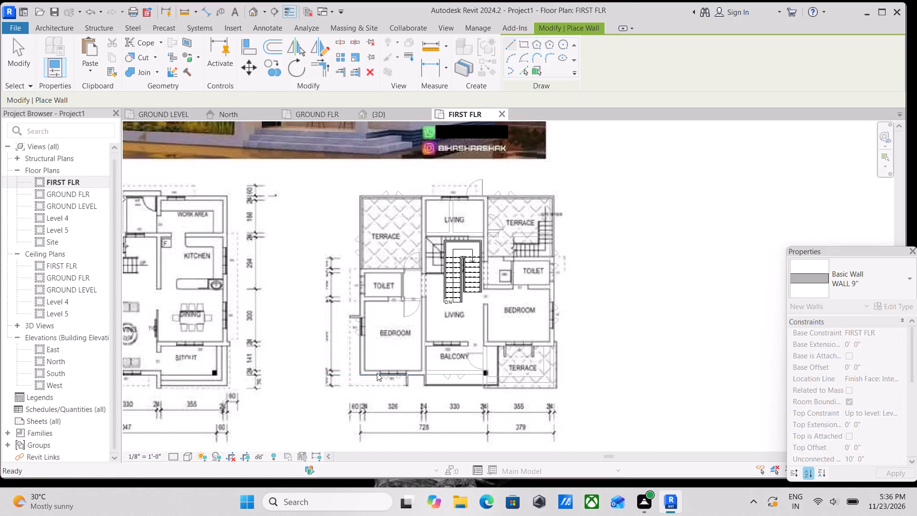
Set the FIRST FLR plan's visual style to Shaded.
scroll(353, 375, "up", 3)
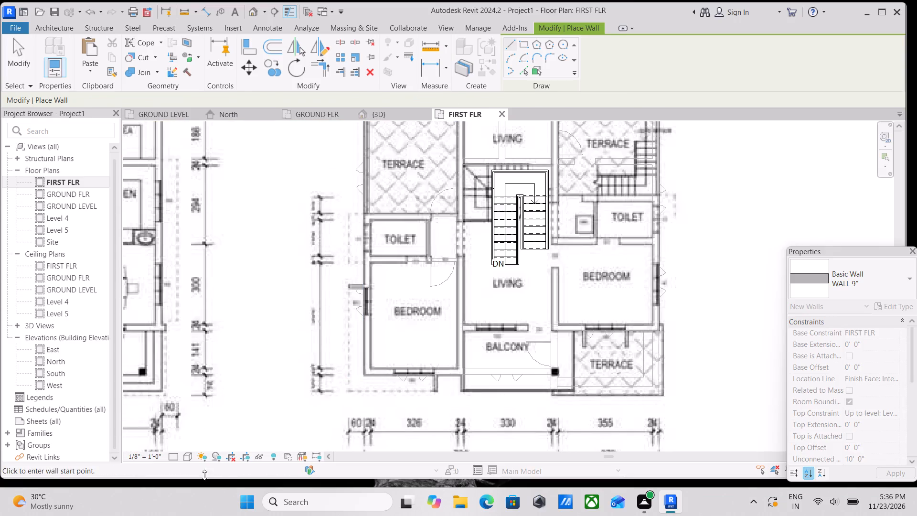
left_click(185, 455)
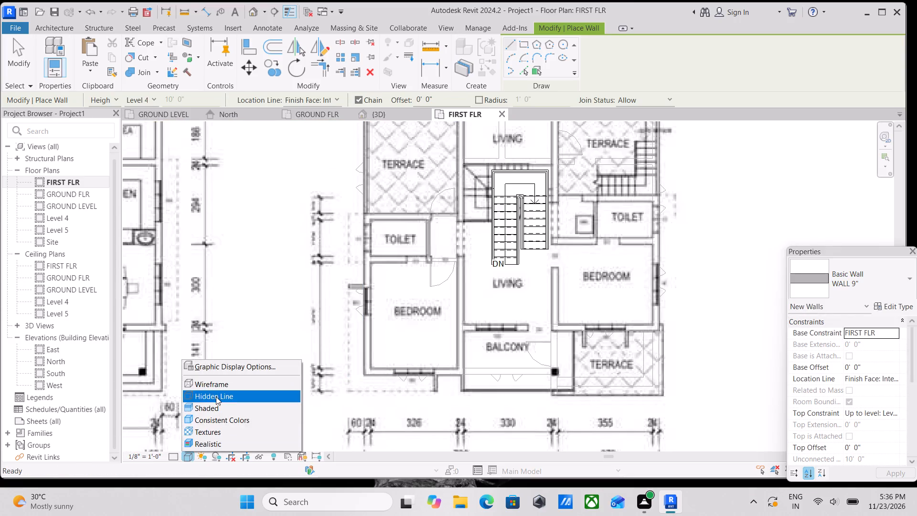
left_click(216, 410)
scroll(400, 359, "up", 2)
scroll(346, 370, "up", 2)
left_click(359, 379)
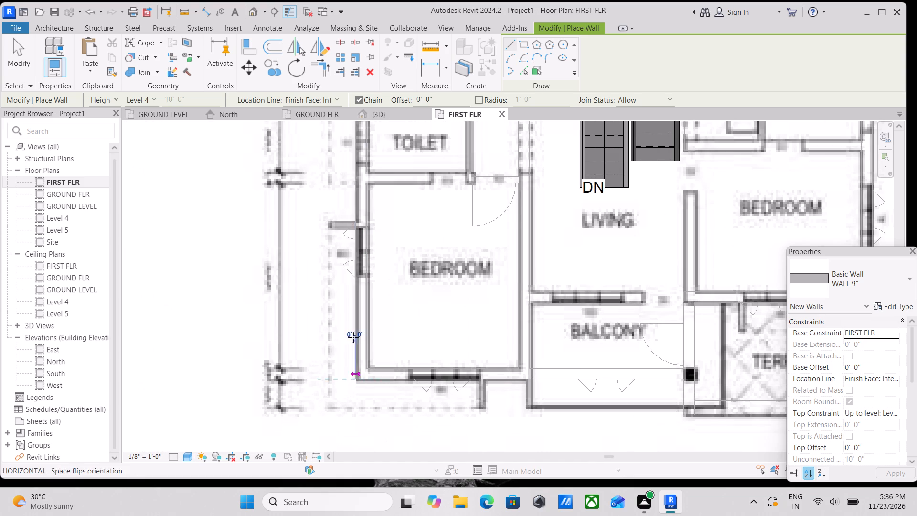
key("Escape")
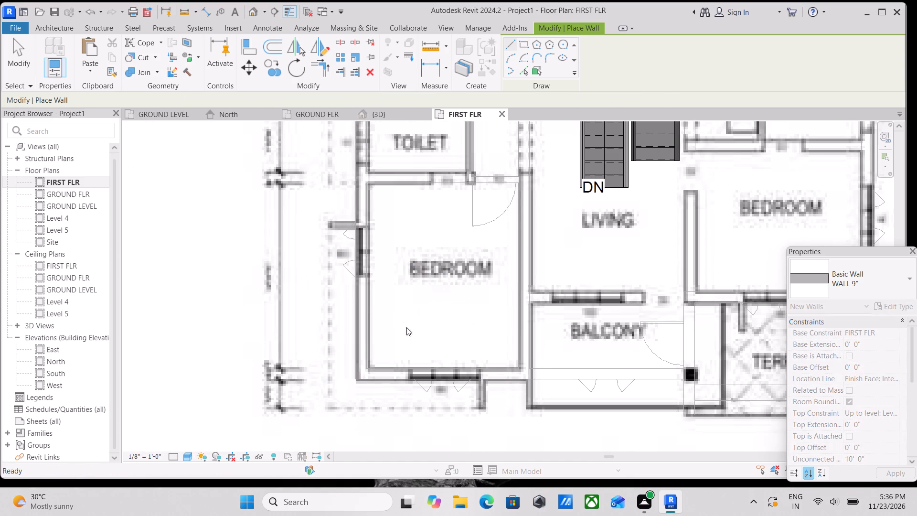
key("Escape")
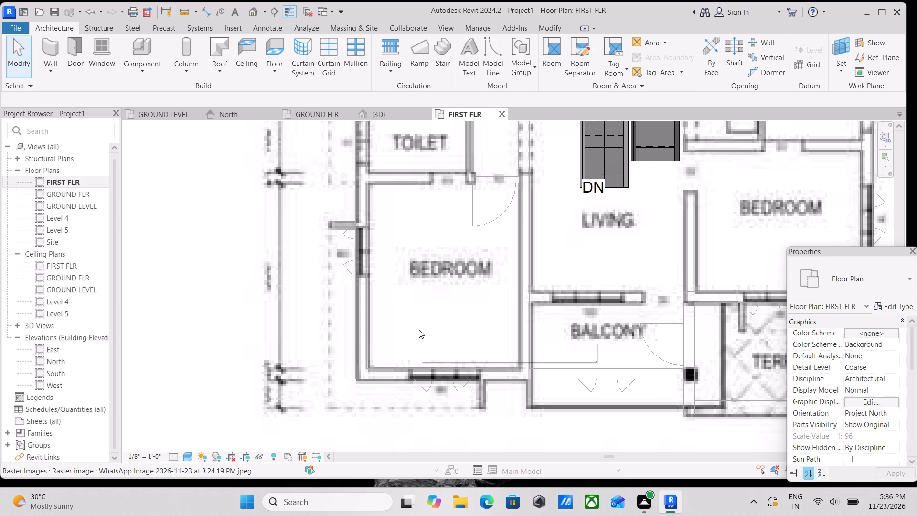
Trace the west outer WALL 9" from the bedroom's southwest corner north past the toilet to the terrace edge, flipped inward.
scroll(394, 314, "up", 2)
scroll(354, 373, "up", 1)
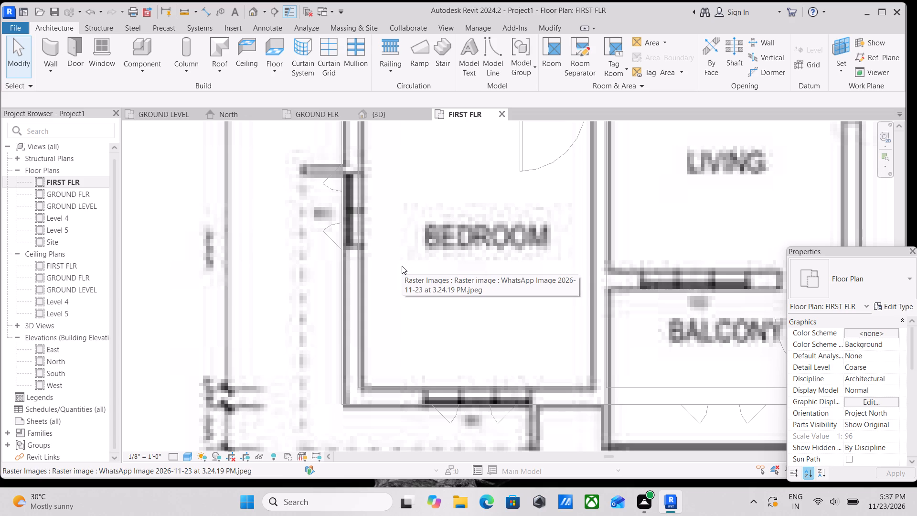
scroll(409, 306, "up", 1)
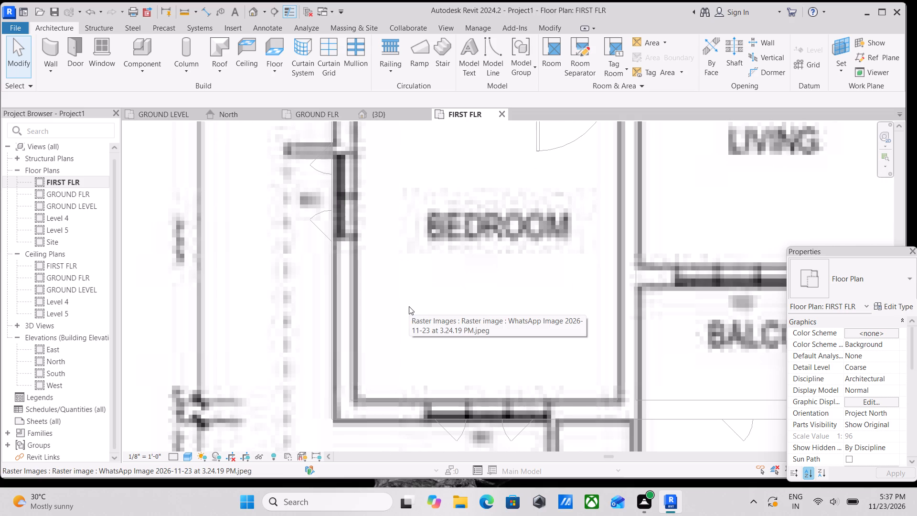
scroll(409, 306, "down", 4)
scroll(360, 367, "up", 2)
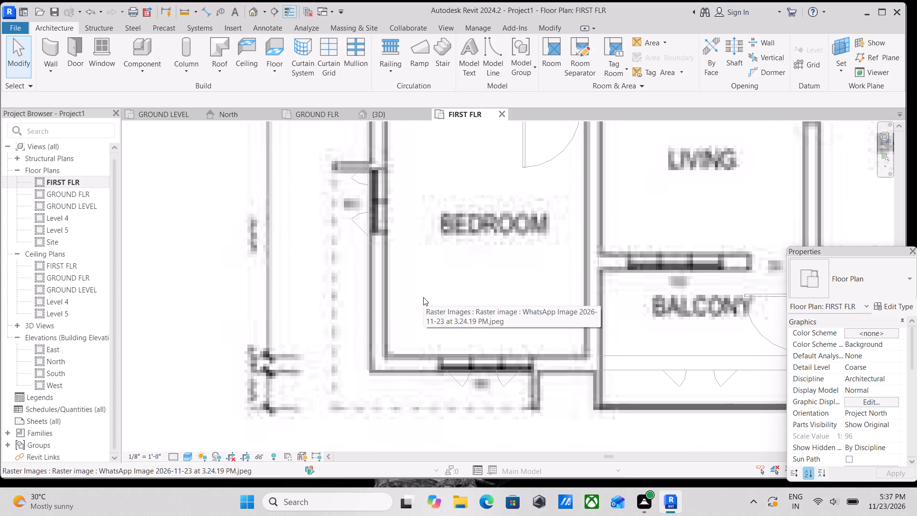
type("WA")
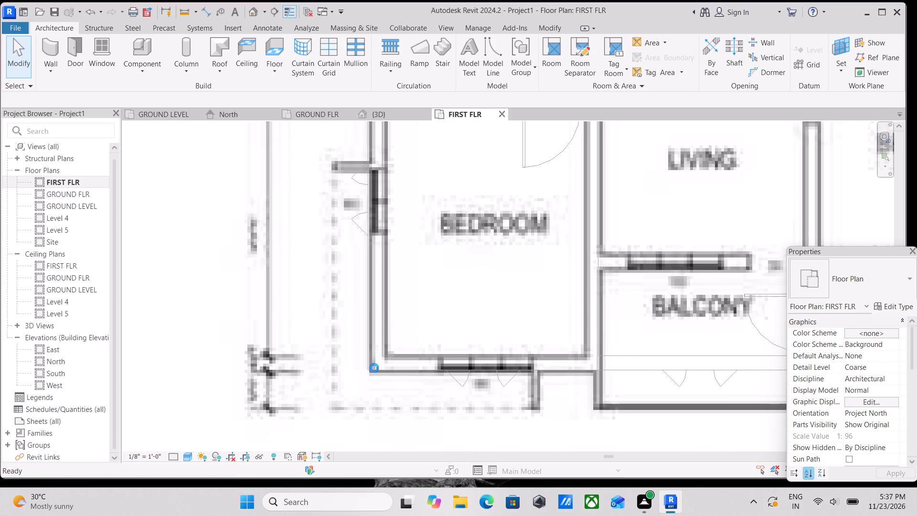
left_click(368, 371)
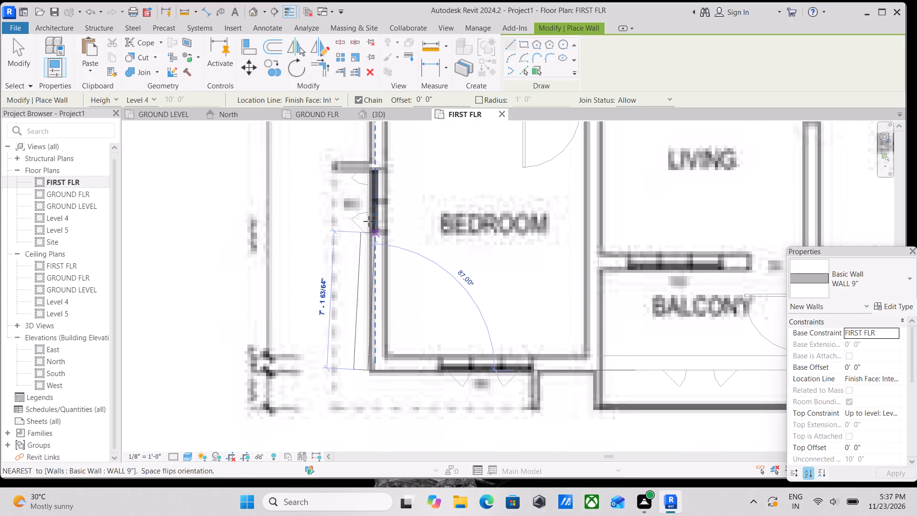
key("space")
scroll(360, 218, "down", 1)
middle_click_drag(360, 218, 364, 287)
middle_click_drag(374, 231, 366, 355)
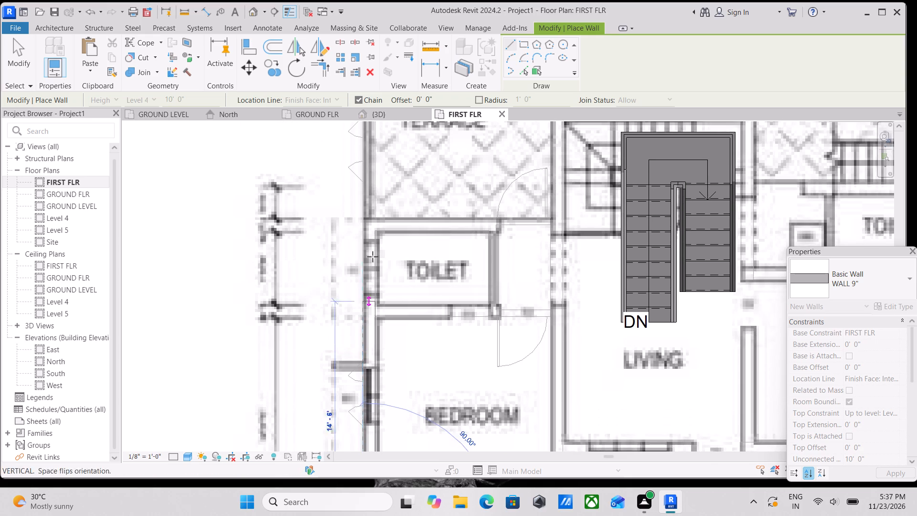
scroll(373, 252, "down", 1)
middle_click_drag(373, 252, 371, 309)
scroll(371, 275, "up", 1)
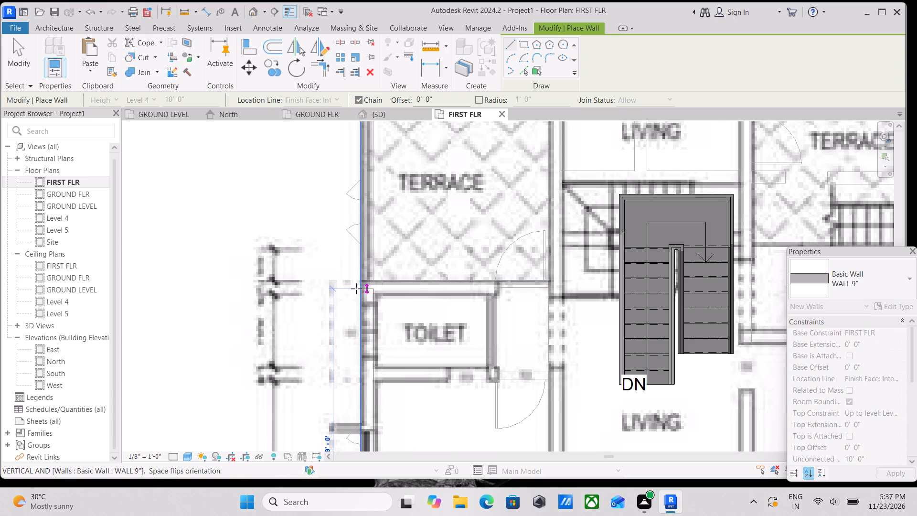
scroll(362, 277, "up", 4)
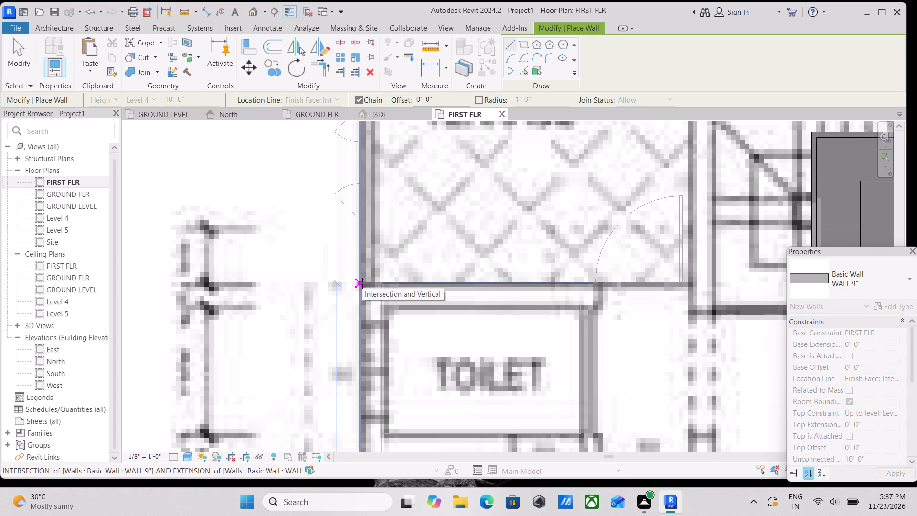
left_click(362, 283)
key("Escape")
scroll(402, 287, "down", 2)
key("Escape")
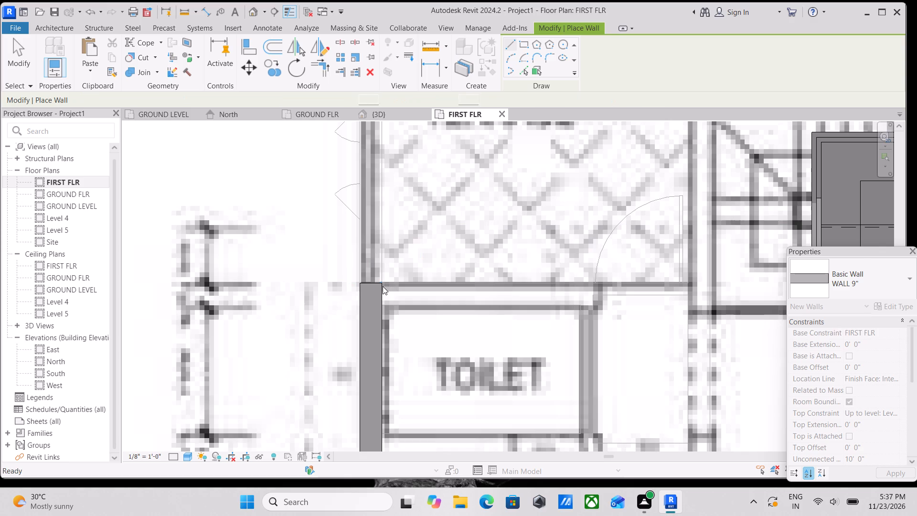
scroll(390, 290, "up", 2)
left_click(383, 286)
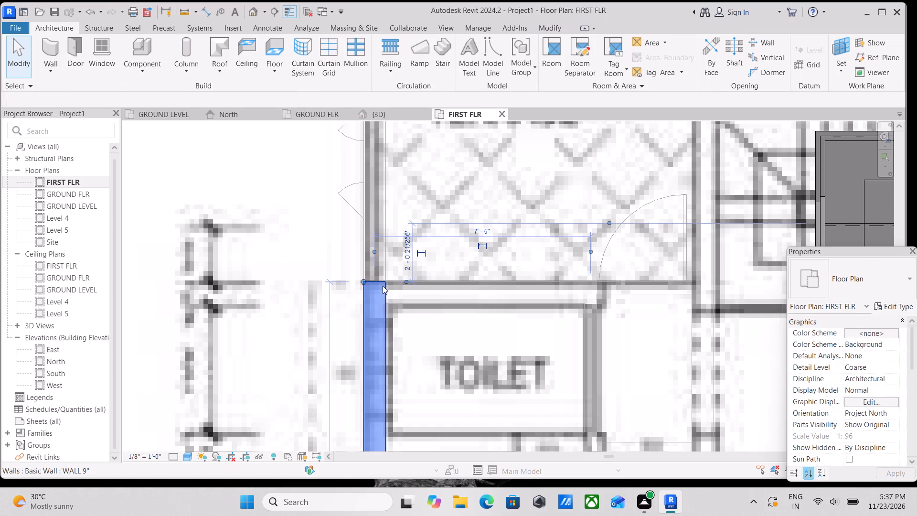
scroll(383, 286, "up", 3)
scroll(383, 286, "down", 4)
key("Escape")
Trace the bedroom's south outer WALL 9" from the west wall's foot east to the balcony edge, about 11'-4" long.
scroll(392, 291, "down", 4)
middle_click_drag(392, 291, 397, 241)
scroll(397, 241, "down", 3)
middle_click_drag(401, 268, 412, 223)
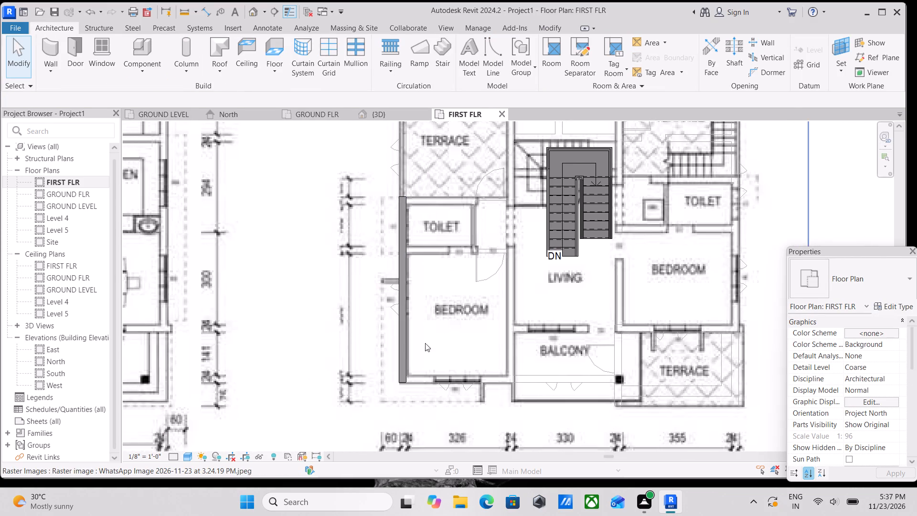
scroll(427, 375, "up", 5)
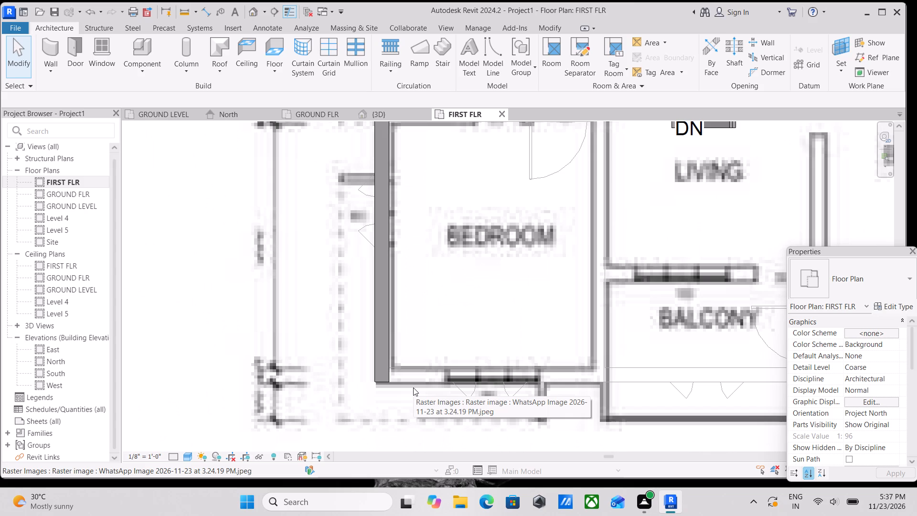
scroll(413, 387, "up", 5)
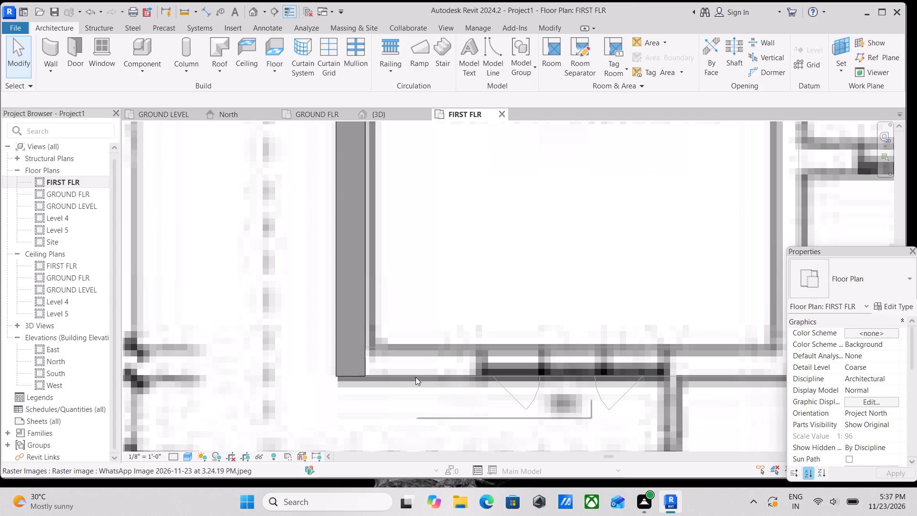
key("w")
key("a")
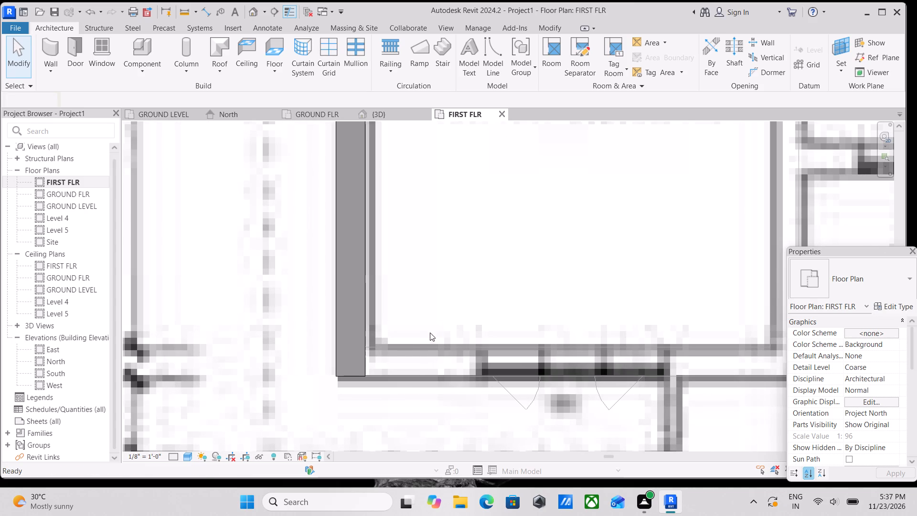
left_click(365, 377)
middle_click_drag(510, 371, 501, 367)
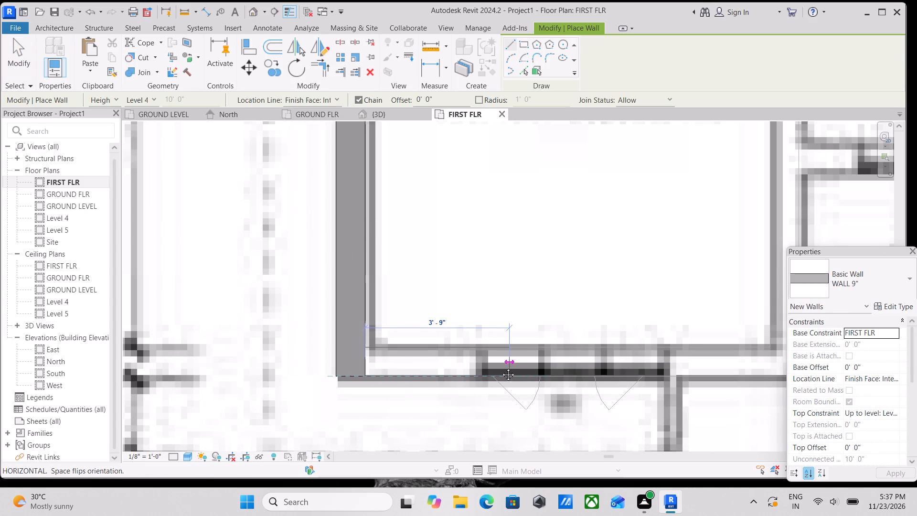
middle_click_drag(501, 367, 318, 344)
scroll(570, 346, "down", 2)
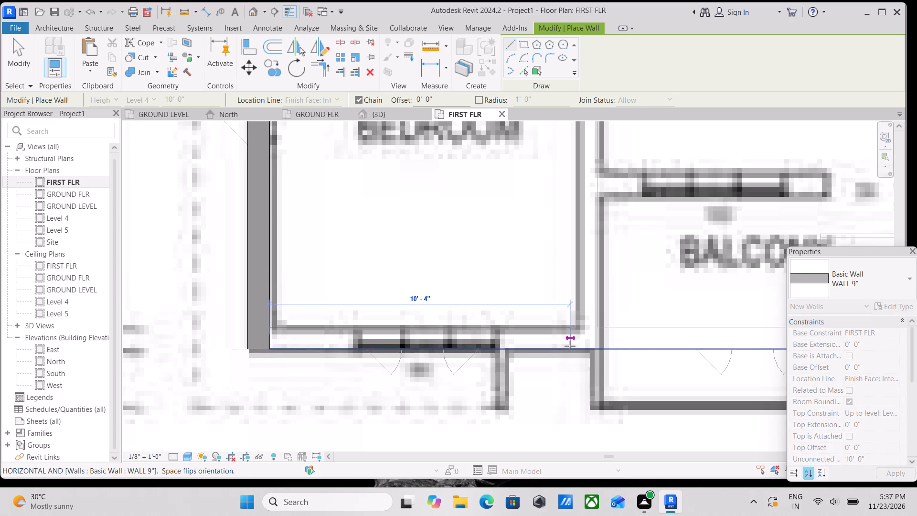
left_click(598, 348)
key("Escape")
key("Escape")
key("Escape")
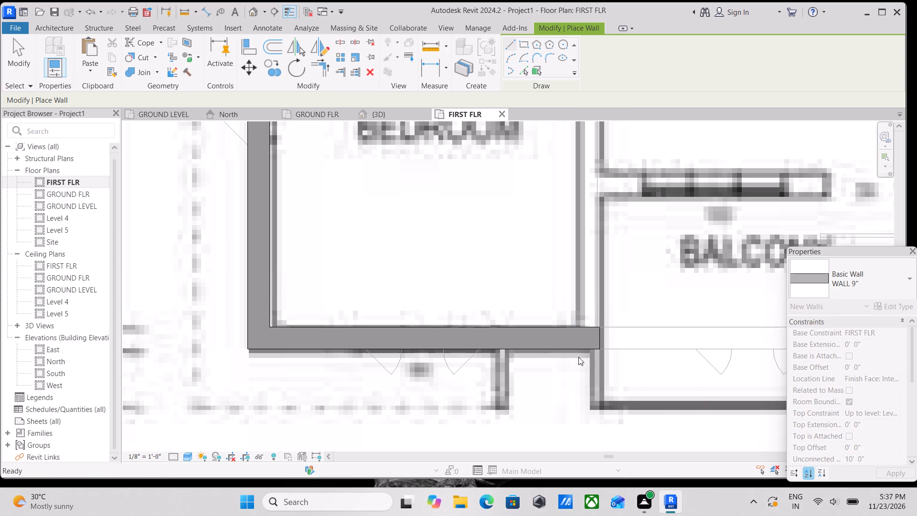
Check the top constraint of the bedroom's south wall and its available levels.
left_click(562, 346)
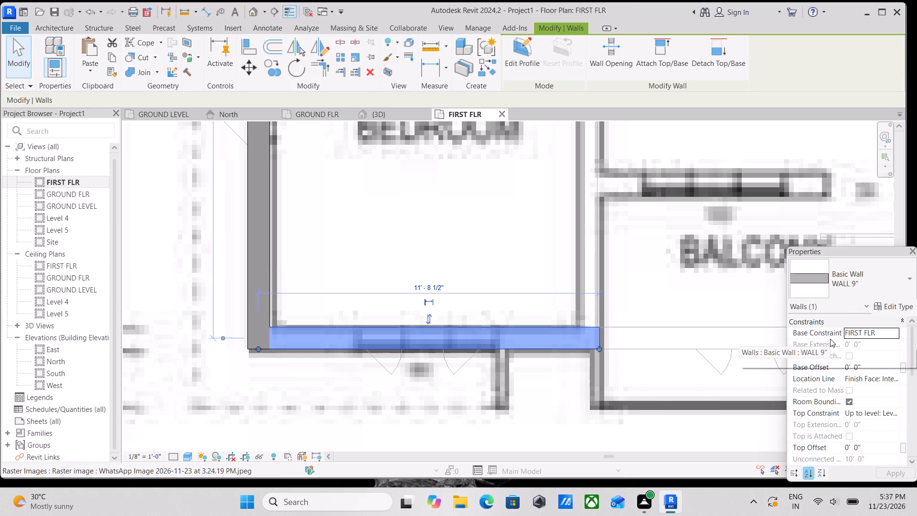
scroll(859, 393, "down", 1)
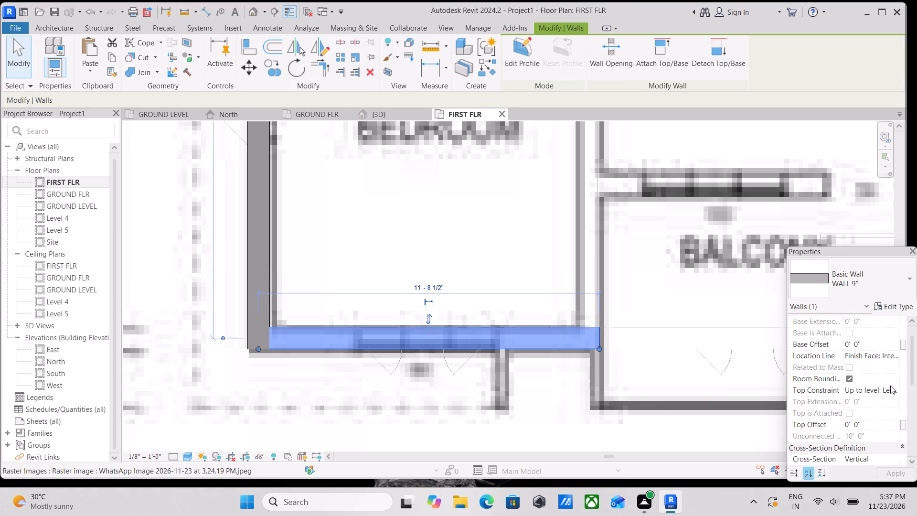
left_click(892, 389)
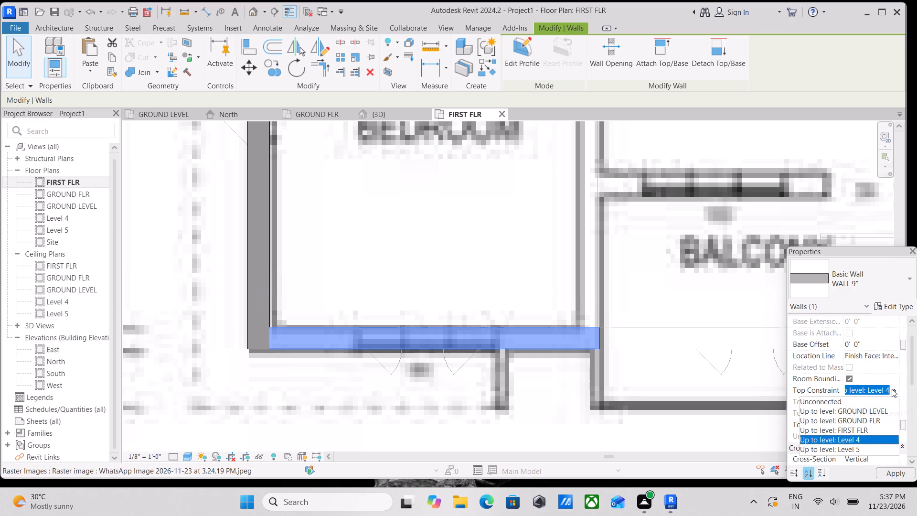
left_click(892, 389)
key("Escape")
Draw a WALL 9" between the terrace and toilet, from the west wall east about 10'-11", flipped to the toilet side.
scroll(555, 321, "down", 5)
middle_click_drag(564, 318, 554, 350)
scroll(561, 330, "down", 1)
middle_click_drag(561, 330, 513, 349)
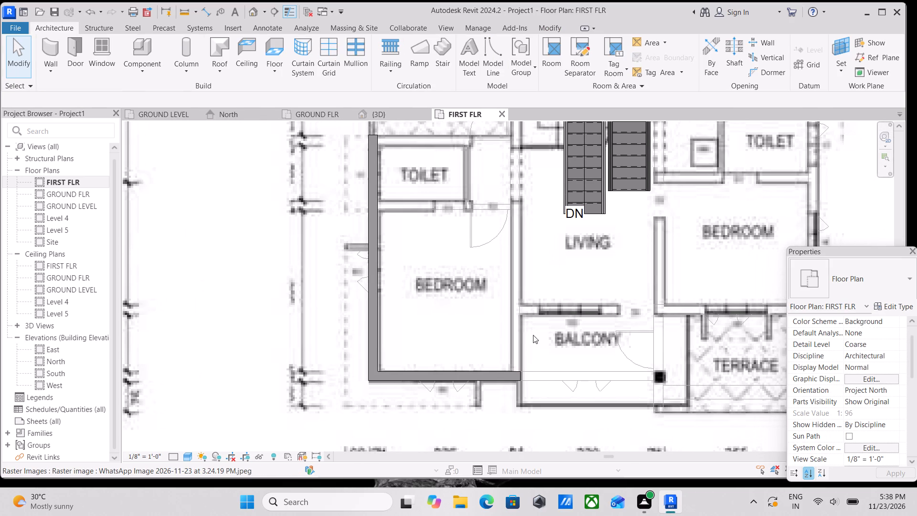
middle_click_drag(560, 353, 544, 353)
scroll(497, 337, "up", 2)
scroll(497, 337, "down", 1)
middle_click_drag(497, 337, 497, 378)
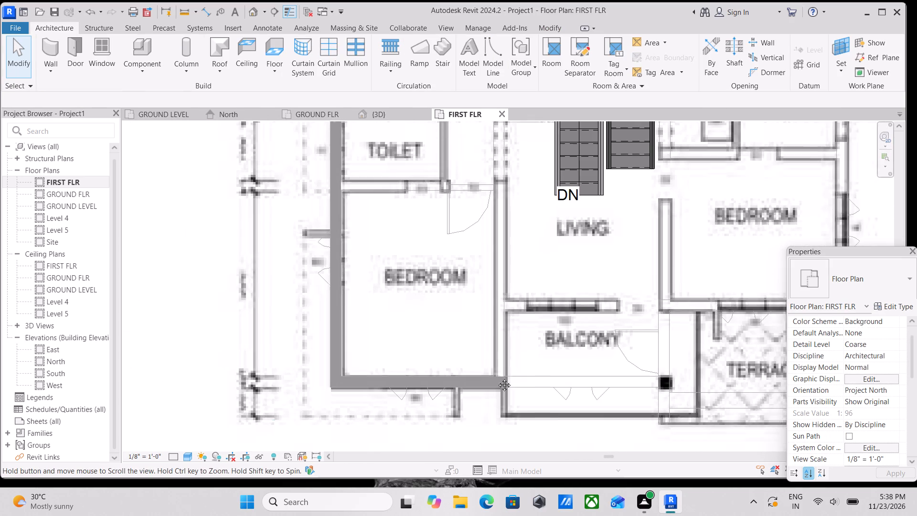
middle_click_drag(497, 378, 503, 425)
middle_click_drag(380, 331, 390, 378)
scroll(390, 378, "up", 1)
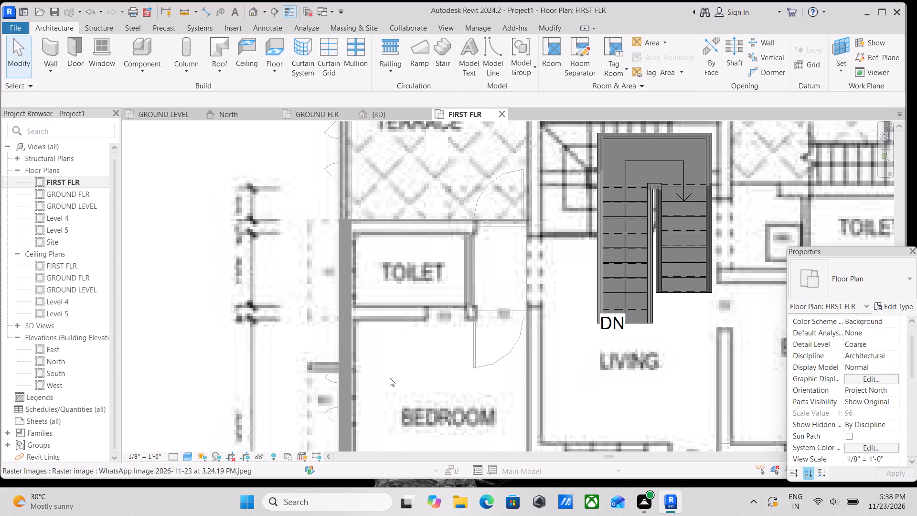
type("WA")
scroll(352, 296, "up", 1)
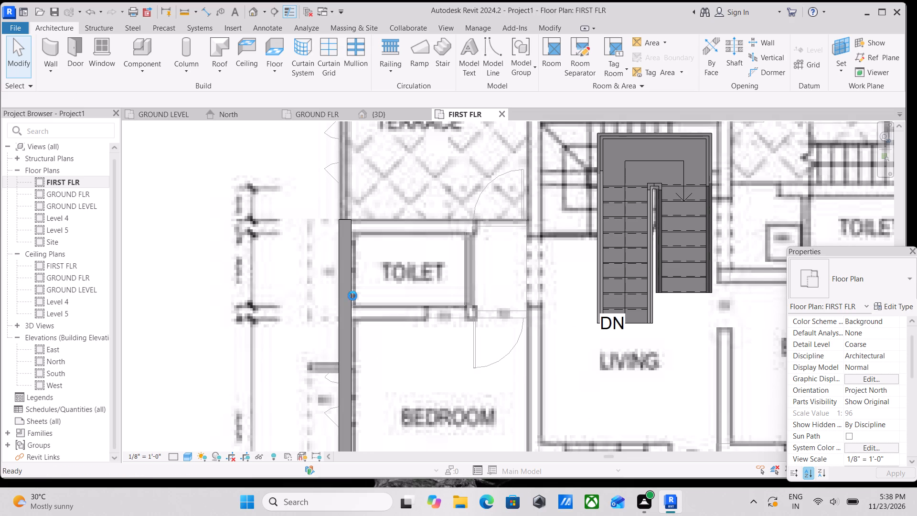
scroll(352, 309, "up", 2)
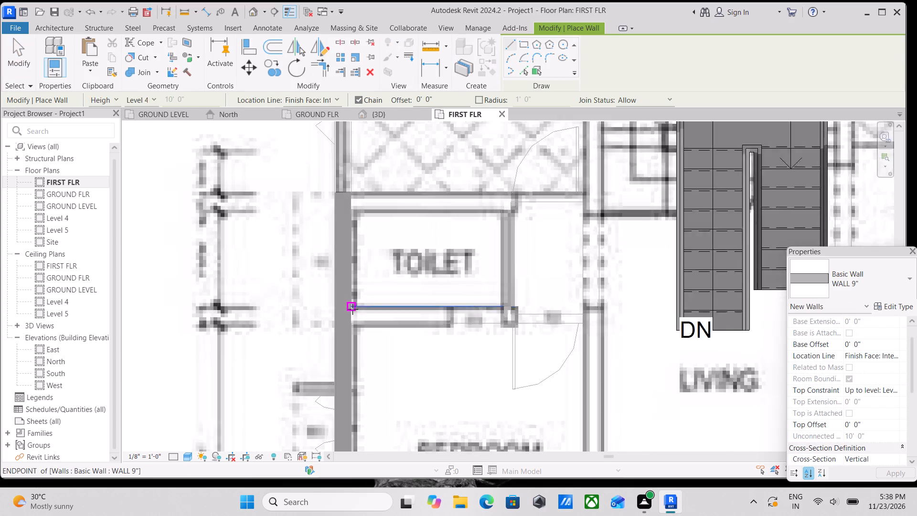
scroll(352, 309, "up", 1)
scroll(348, 312, "down", 4)
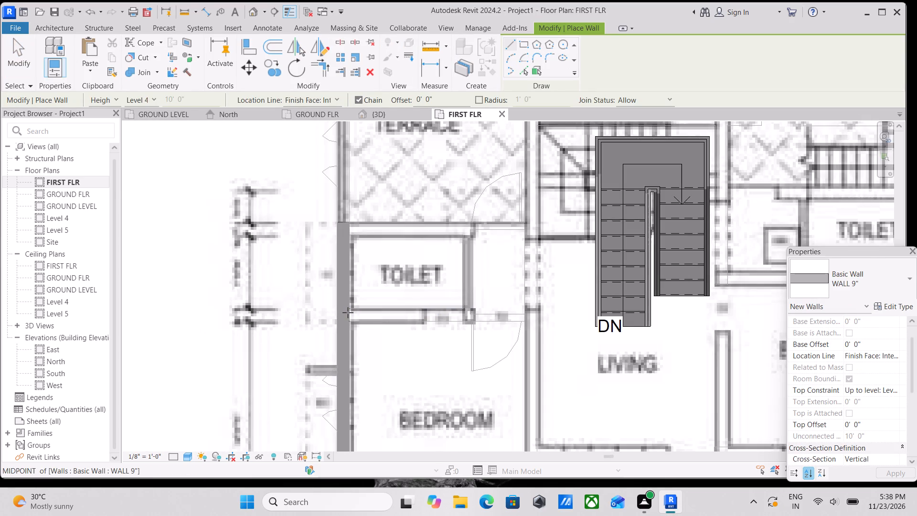
scroll(348, 312, "down", 3)
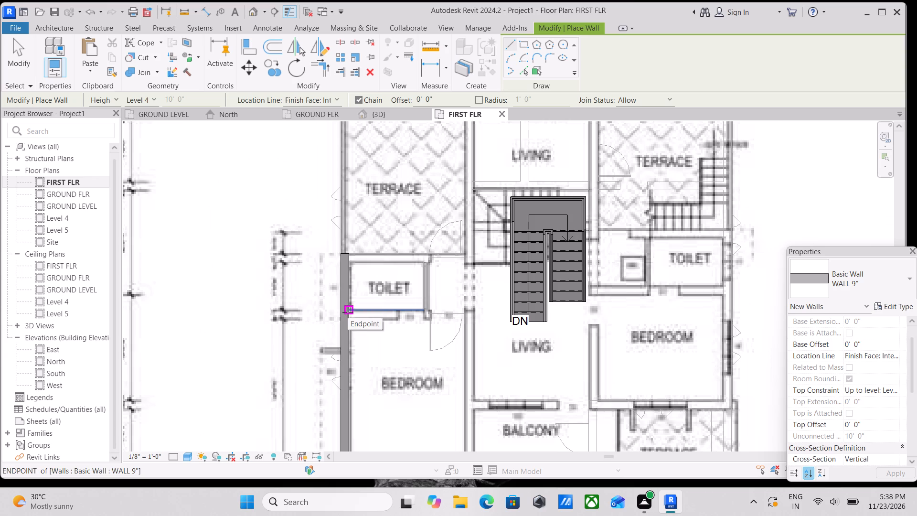
scroll(348, 312, "up", 2)
scroll(348, 312, "down", 3)
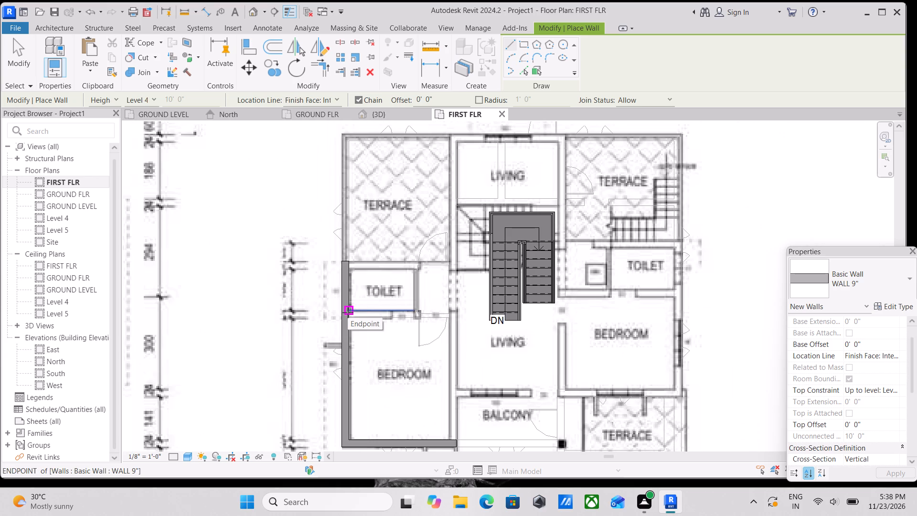
scroll(350, 312, "up", 3)
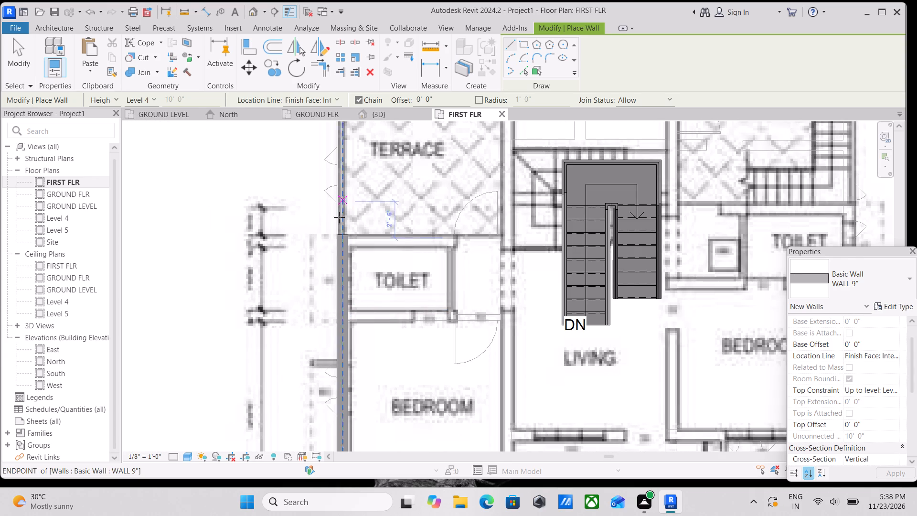
left_click(351, 236)
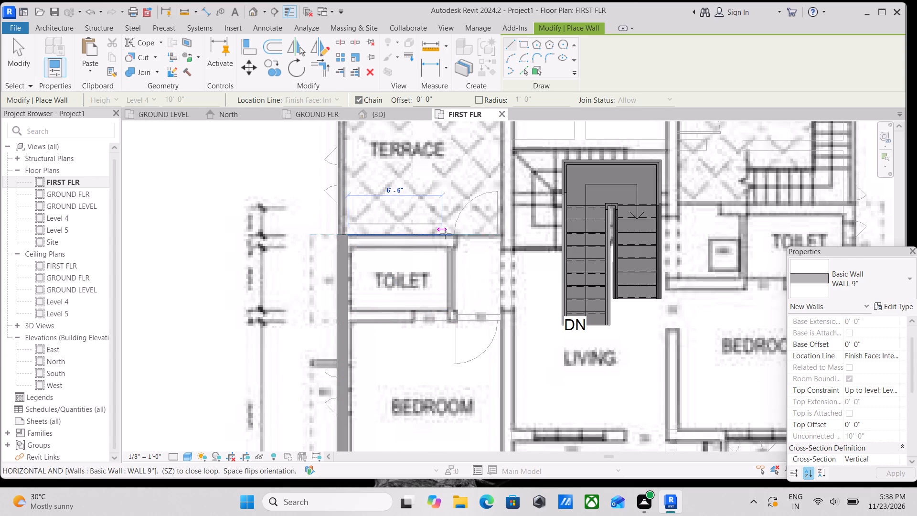
key("space")
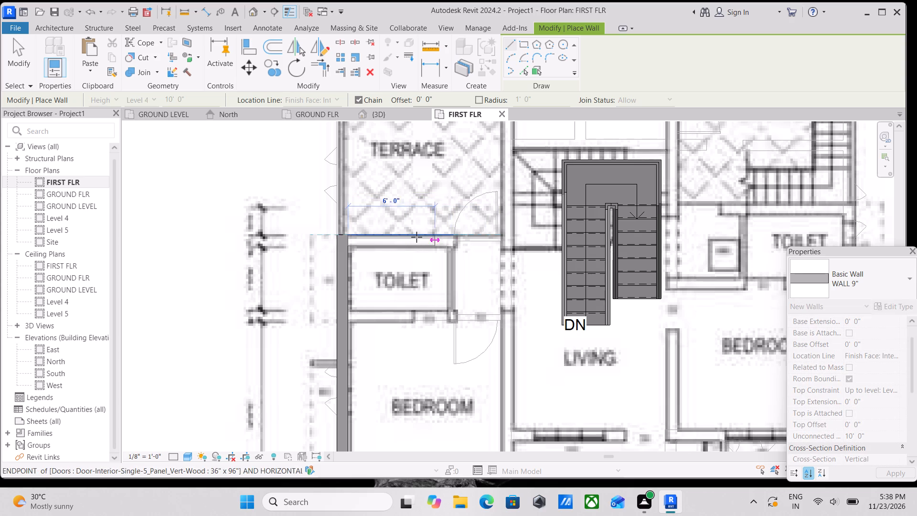
middle_click_drag(416, 237, 353, 286)
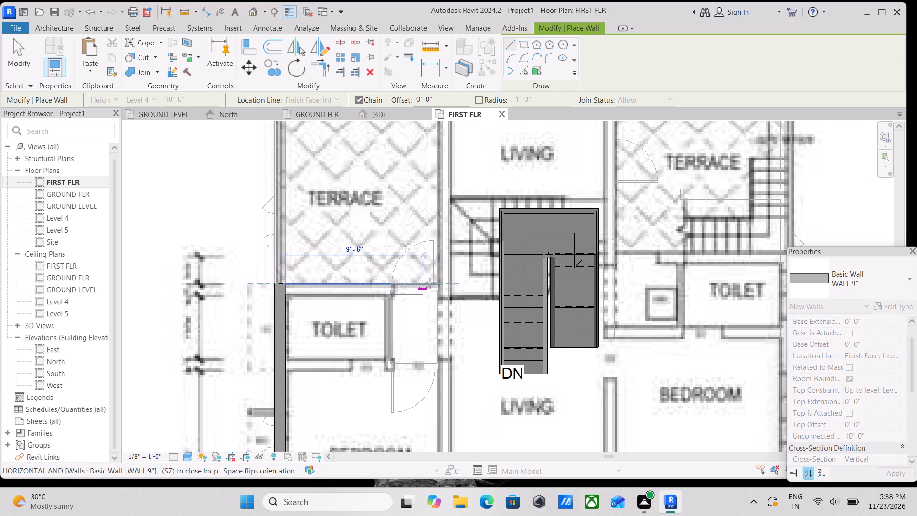
left_click(441, 283)
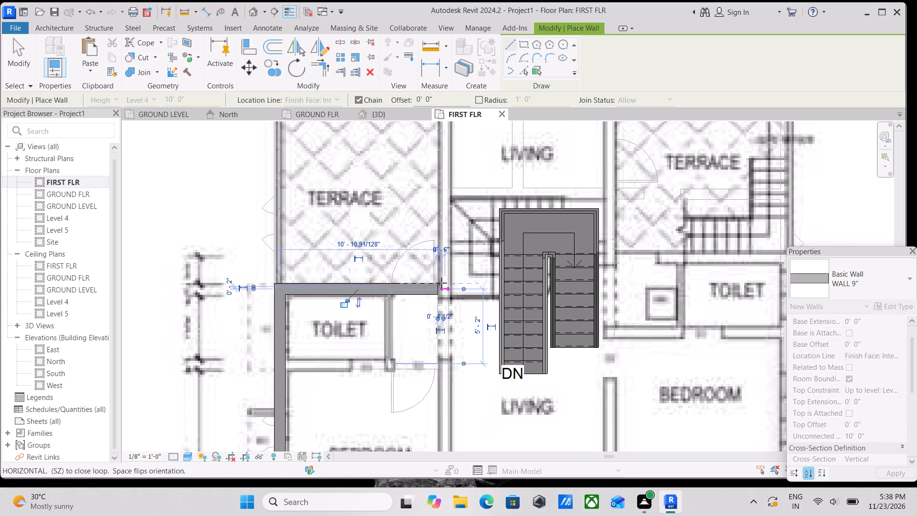
key("Escape")
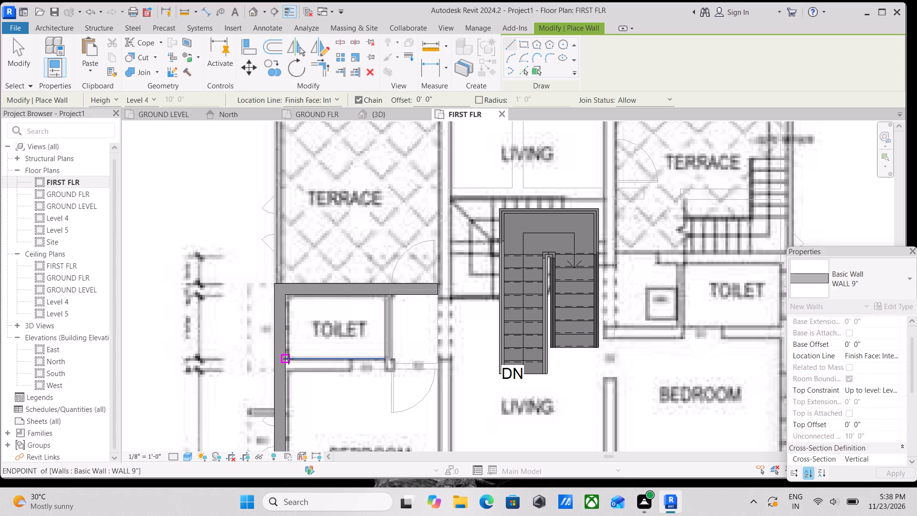
Draw the WALL 9" between the toilet and bedroom, from the west wall east about 11'-0", flipped to the bedroom side.
left_click(288, 359)
key("space")
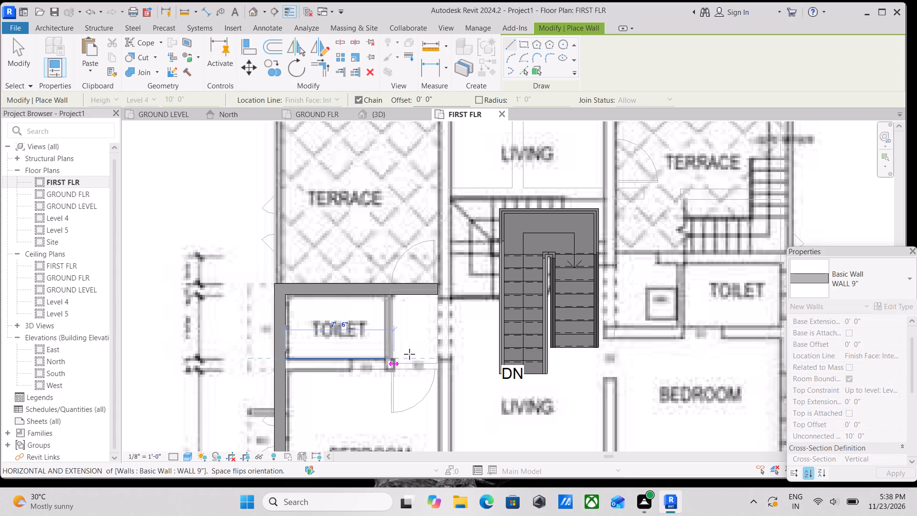
left_click(442, 359)
key("Escape")
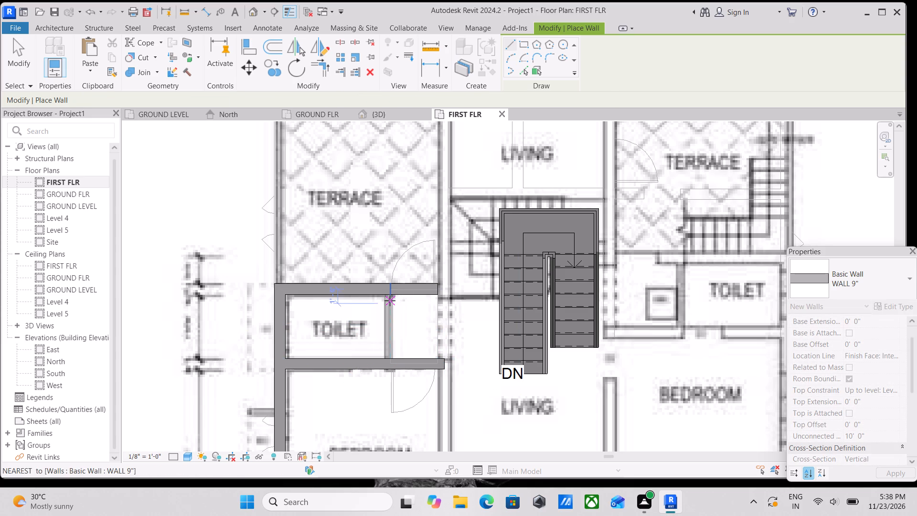
Draw the toilet's east WALL 9", about 4'-9 1/2" long, between its north and south walls.
left_click(384, 293)
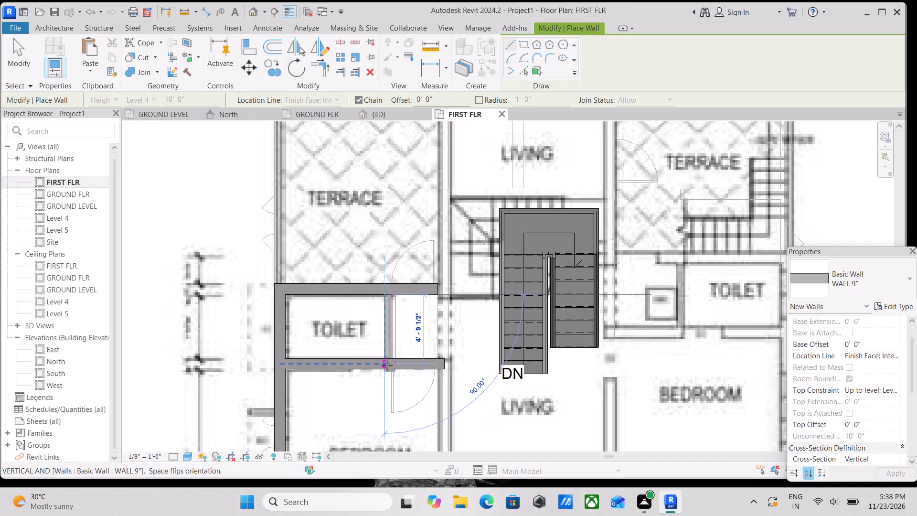
left_click(386, 357)
key("Escape")
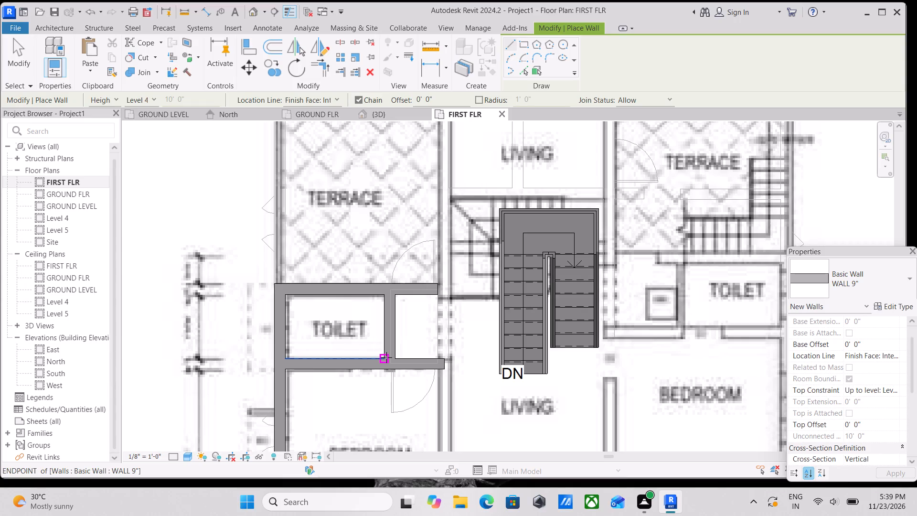
Trace a WALL 9" from the bedroom's southeast corner north past the stairs to the front living room's northwest inner corner.
scroll(449, 330, "down", 2)
middle_click_drag(447, 330, 388, 358)
scroll(418, 315, "down", 3)
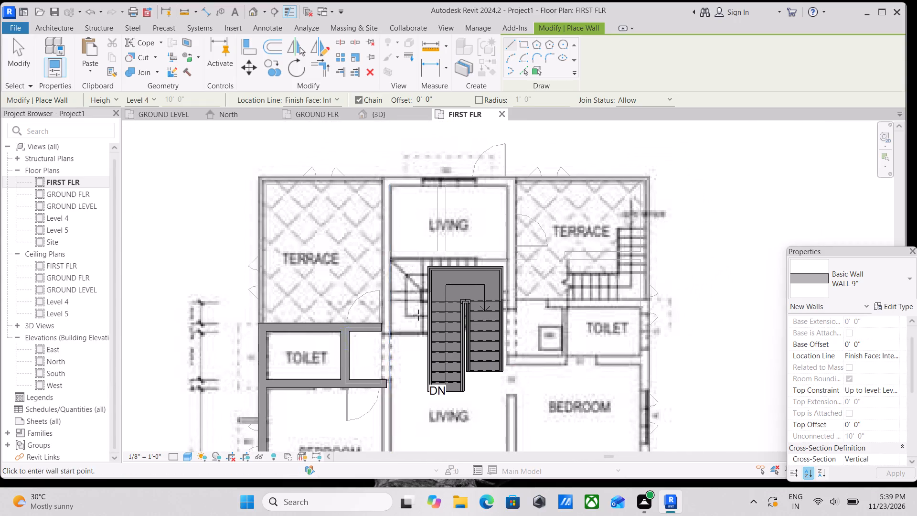
middle_click_drag(418, 315, 432, 267)
scroll(408, 404, "up", 3)
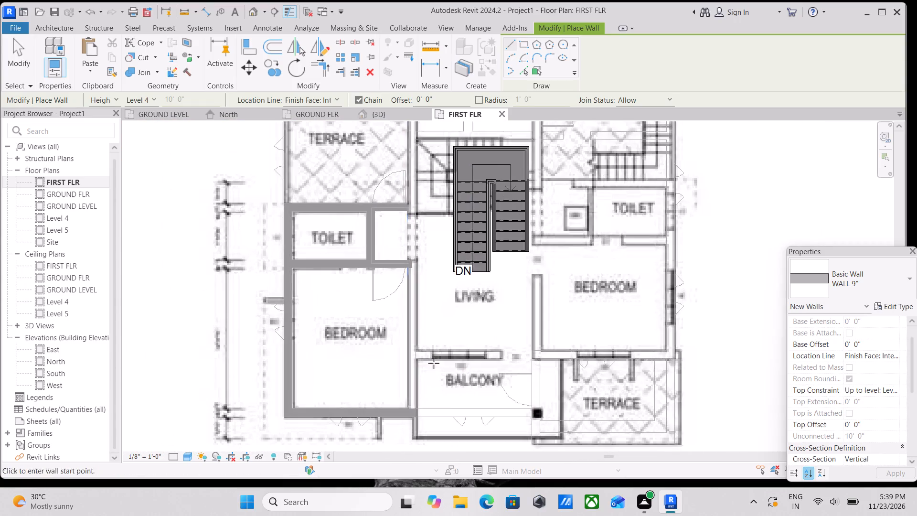
left_click(416, 408)
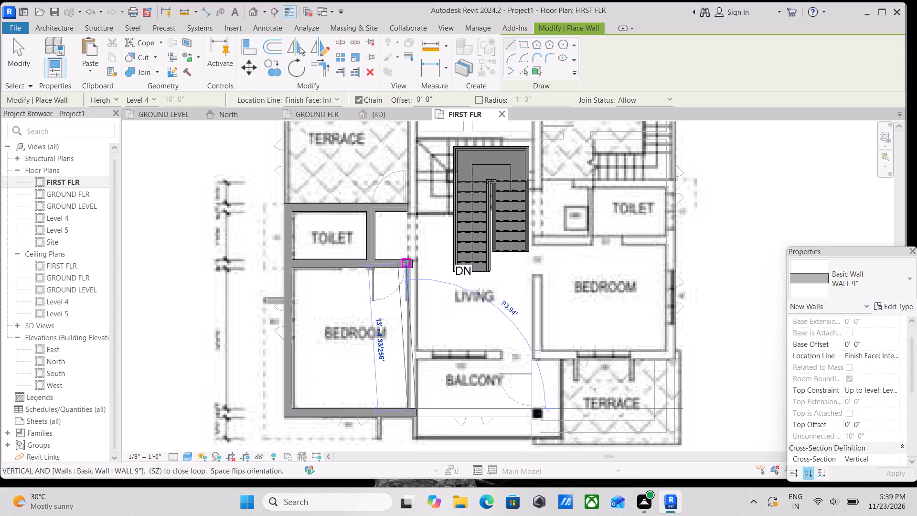
middle_click_drag(408, 260, 423, 350)
scroll(408, 260, "down", 1)
middle_click_drag(419, 265, 430, 365)
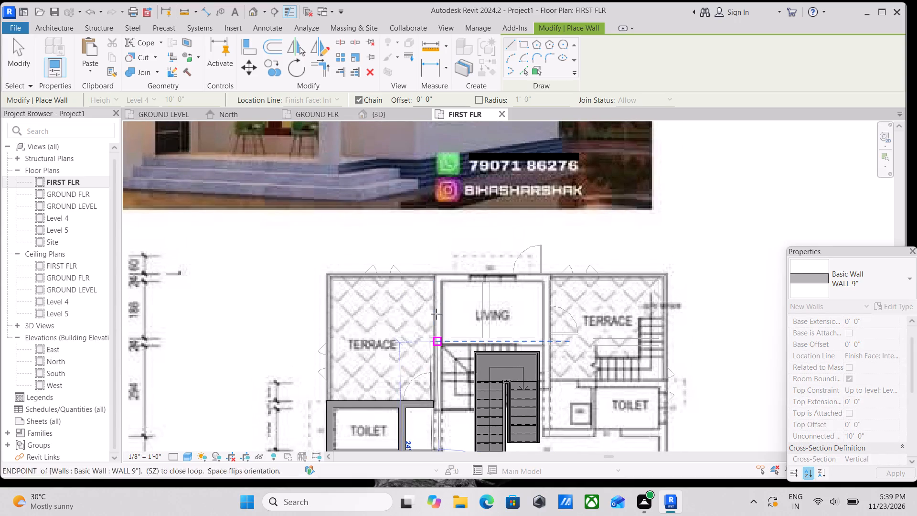
scroll(438, 283, "up", 4)
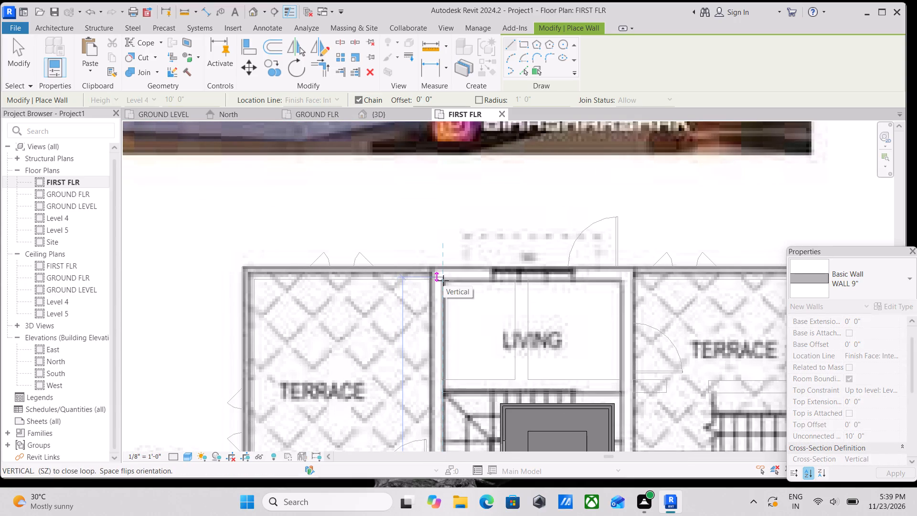
left_click(443, 280)
scroll(443, 280, "down", 1)
middle_click_drag(443, 280, 414, 285)
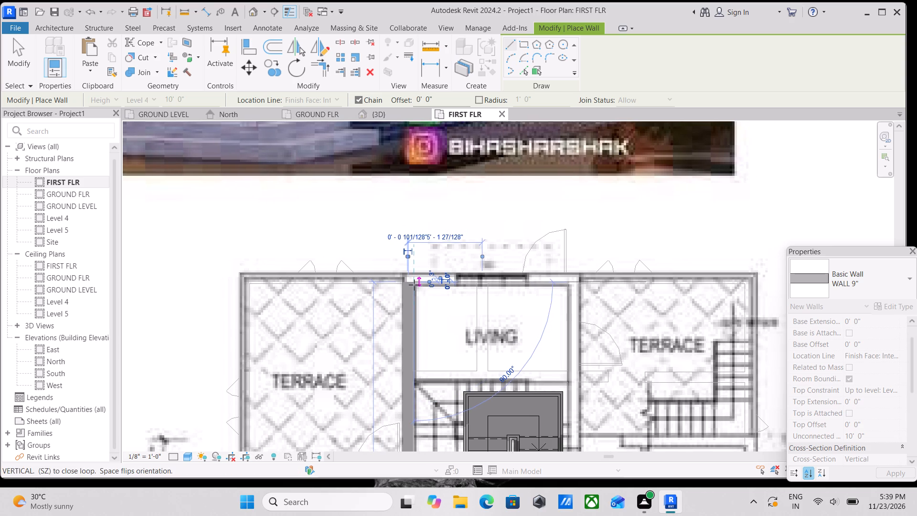
scroll(411, 274, "up", 2)
key("Escape")
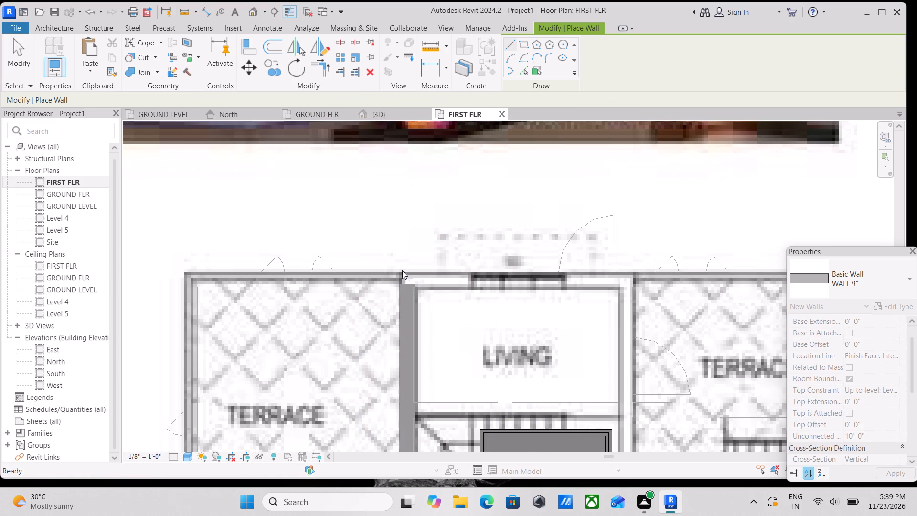
Draw the front living room's north WALL 9", about 12'-2 1/2" long between the two terraces, flipped to the room side.
left_click(400, 271)
middle_click_drag(512, 274, 492, 274)
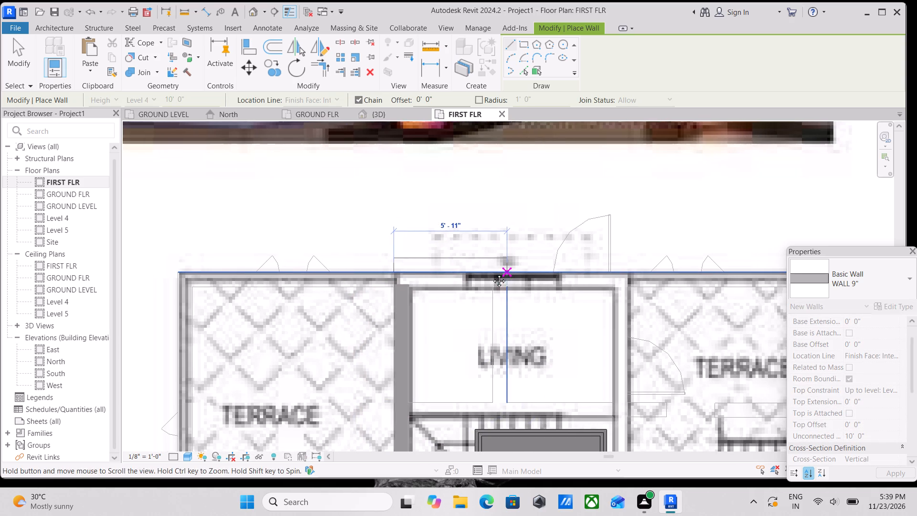
middle_click_drag(492, 274, 490, 274)
key("space")
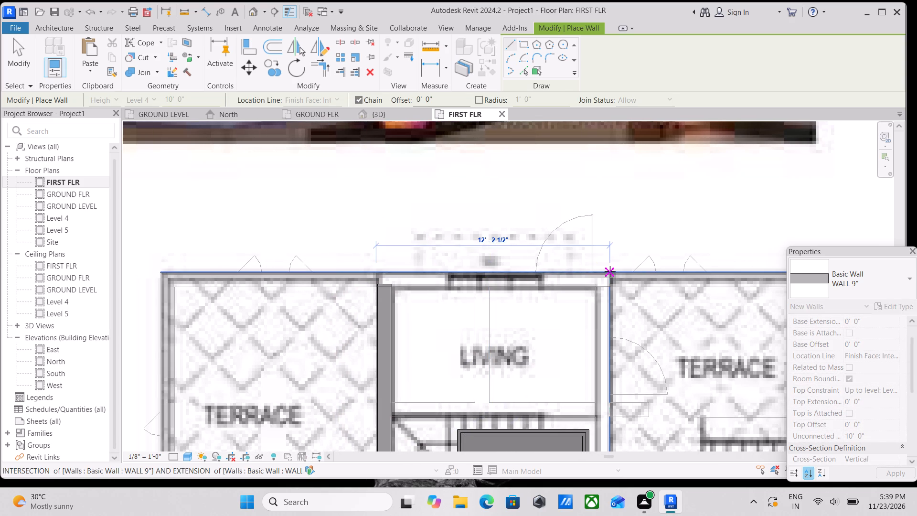
left_click(610, 271)
key("Escape")
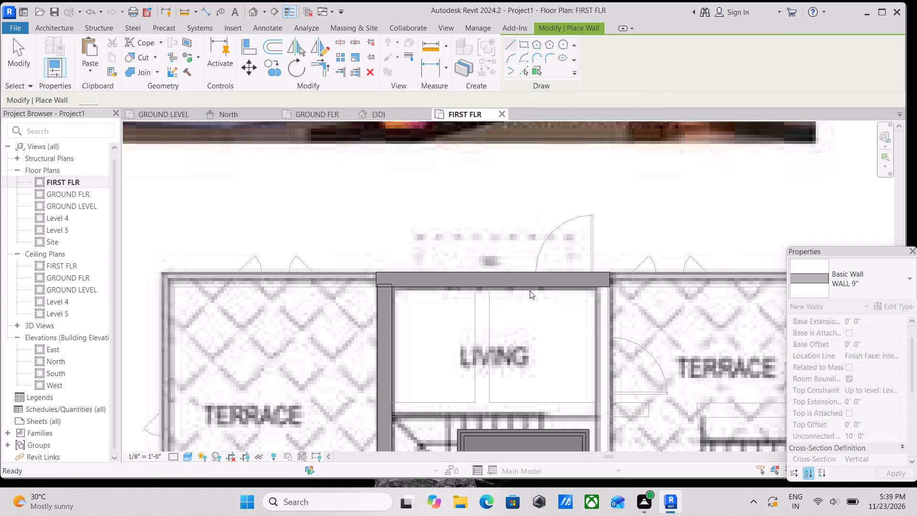
key("Escape")
key("Escape")
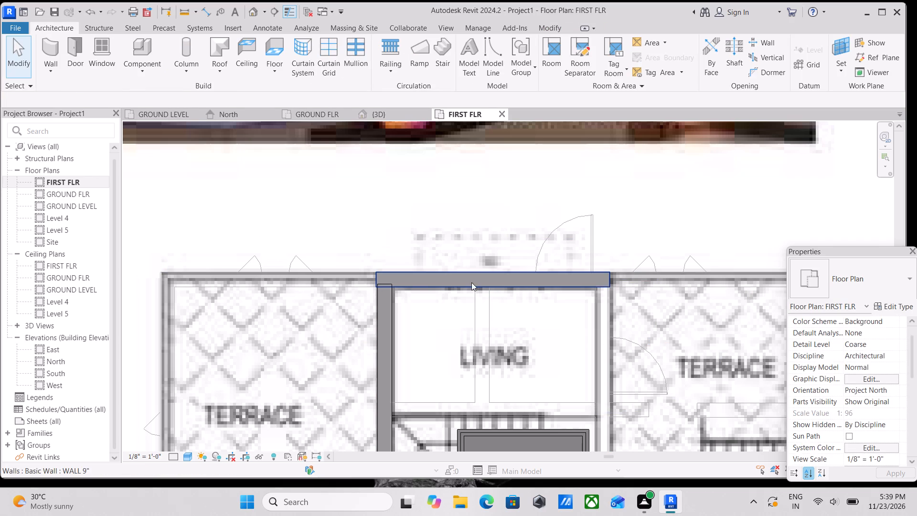
key("Escape")
Extend the north end of the living room's west wall to meet the new north wall at the corner.
left_click(394, 314)
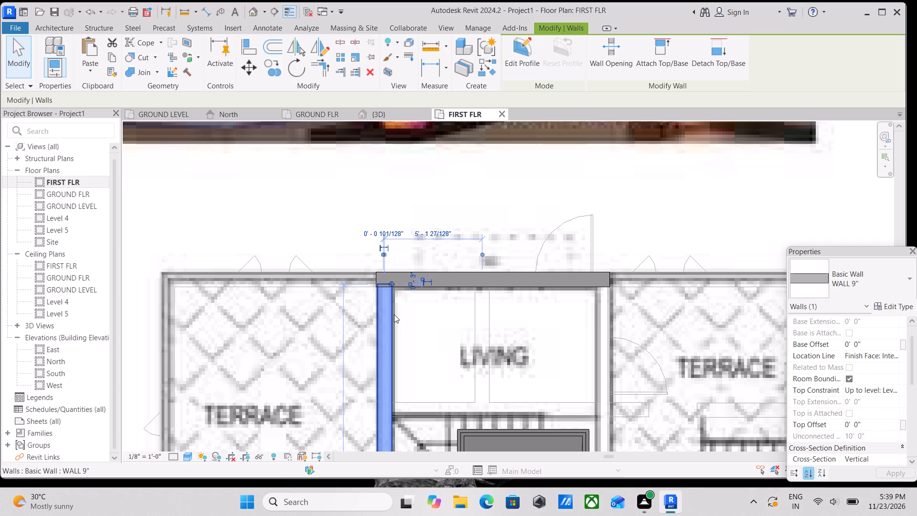
scroll(394, 314, "up", 1)
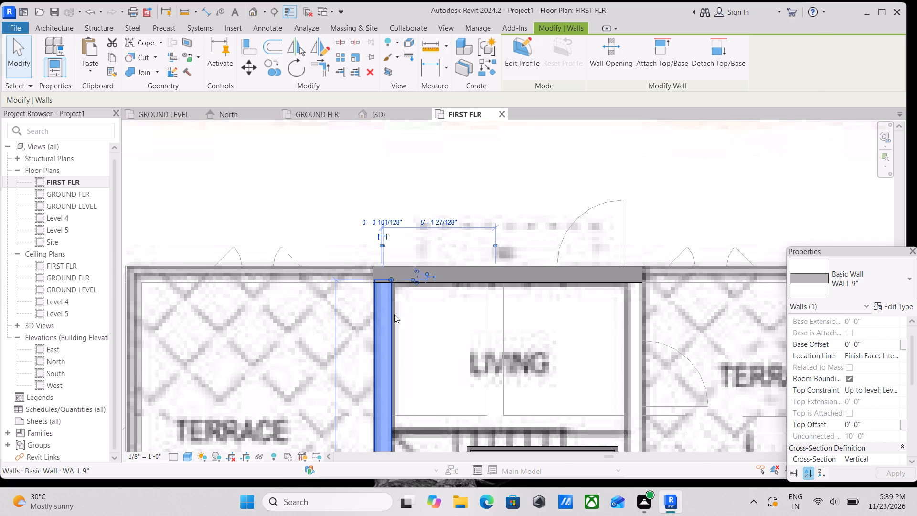
scroll(394, 314, "up", 2)
scroll(395, 268, "up", 6)
left_click_drag(387, 271, 386, 282)
scroll(395, 296, "down", 1)
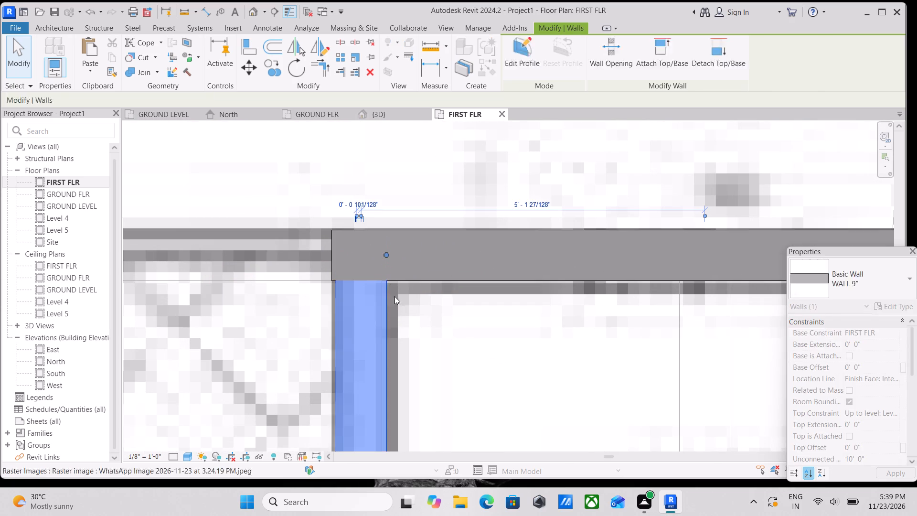
scroll(395, 296, "down", 5)
key("Escape")
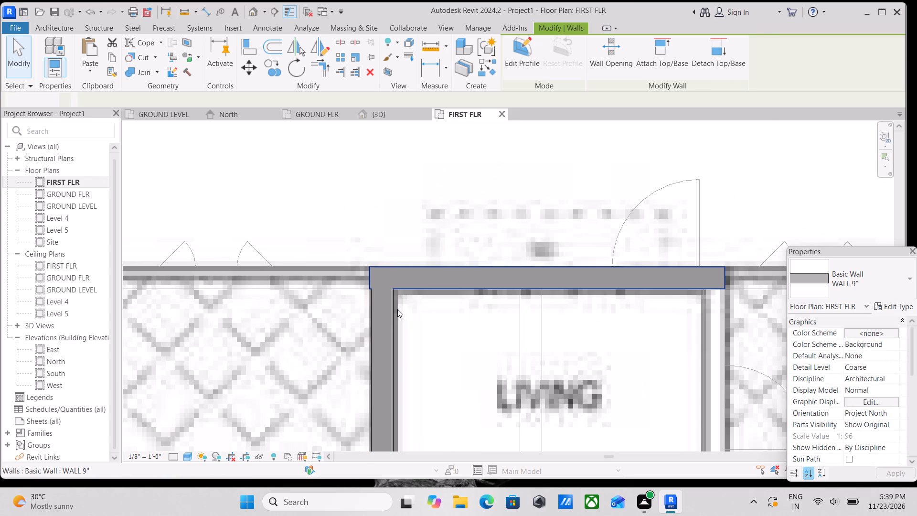
scroll(390, 317, "down", 1)
key("Escape")
Draw the living room's east WALL 9" from the north wall south about 16'-4" past the toilet, flipped to the stair side.
scroll(372, 312, "down", 3)
scroll(463, 308, "down", 1)
middle_click_drag(463, 308, 424, 277)
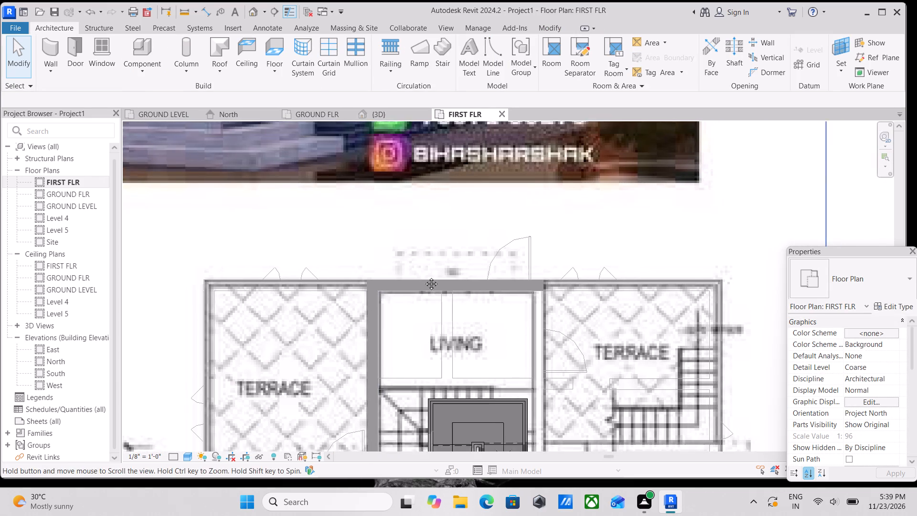
middle_click_drag(424, 277, 423, 275)
type("WA")
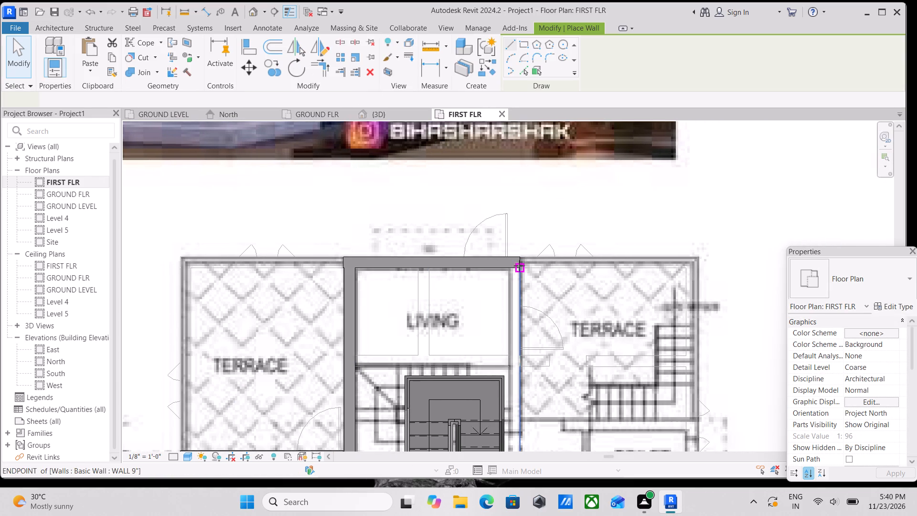
left_click(519, 267)
middle_click_drag(521, 333, 512, 226)
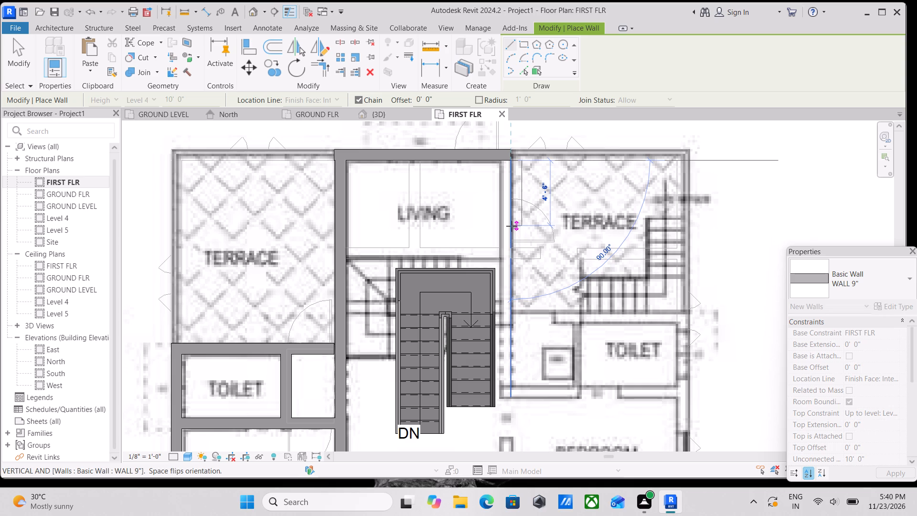
key("space")
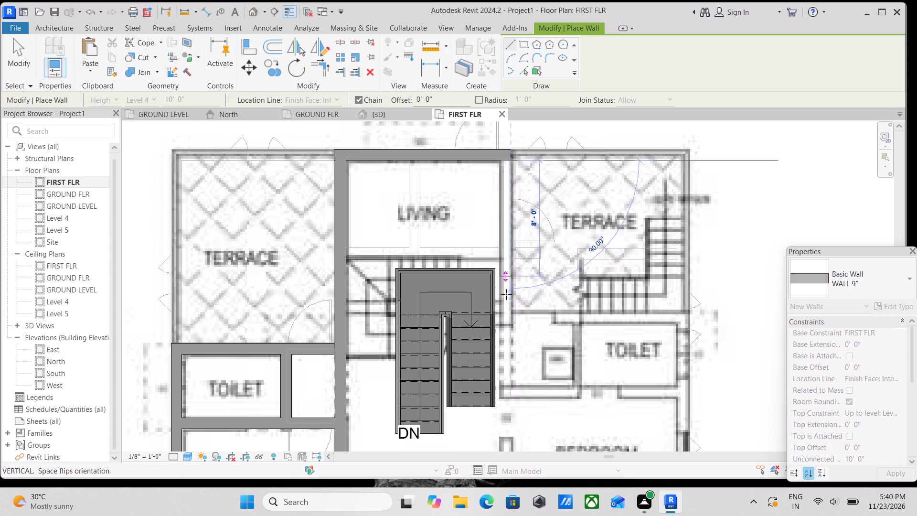
middle_click_drag(509, 343, 499, 322)
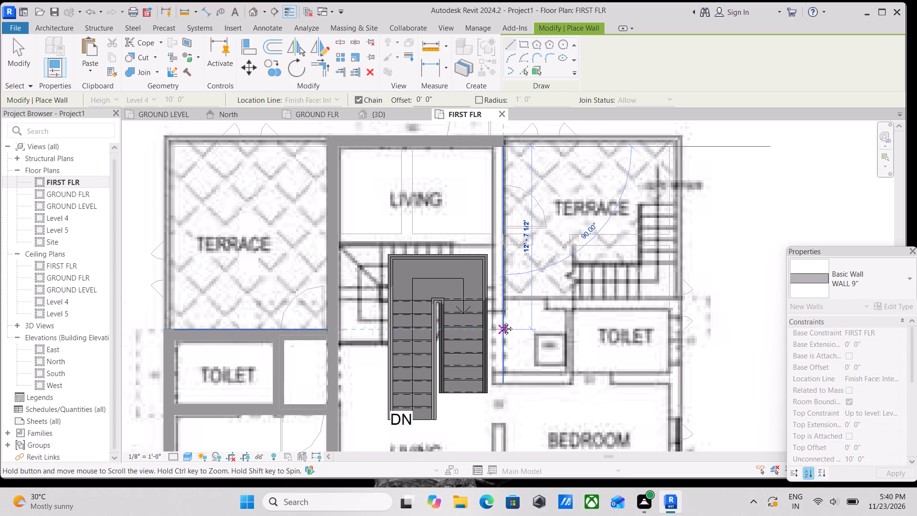
middle_click_drag(499, 322, 500, 322)
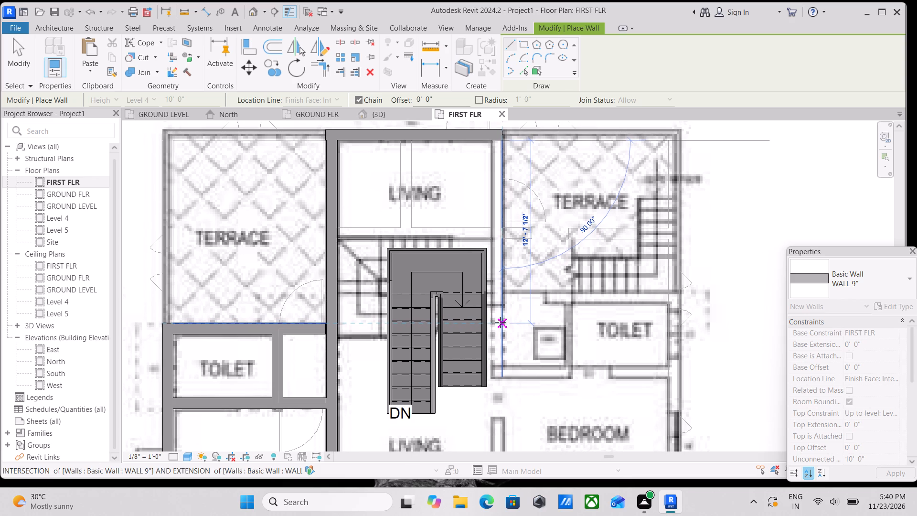
scroll(500, 322, "down", 2)
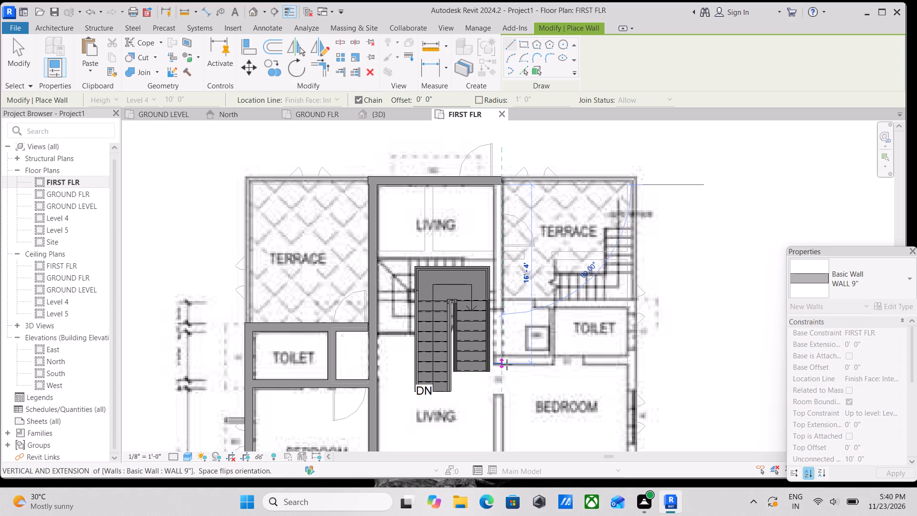
scroll(506, 365, "up", 1)
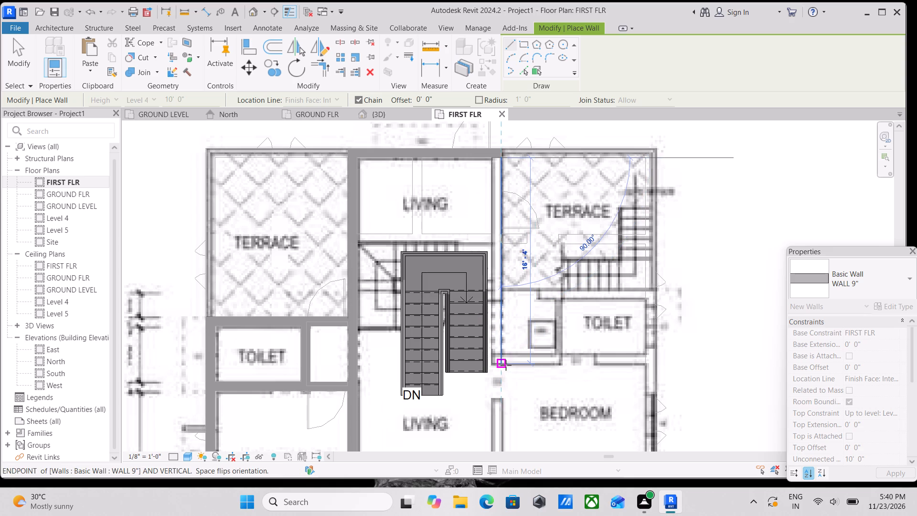
left_click(503, 358)
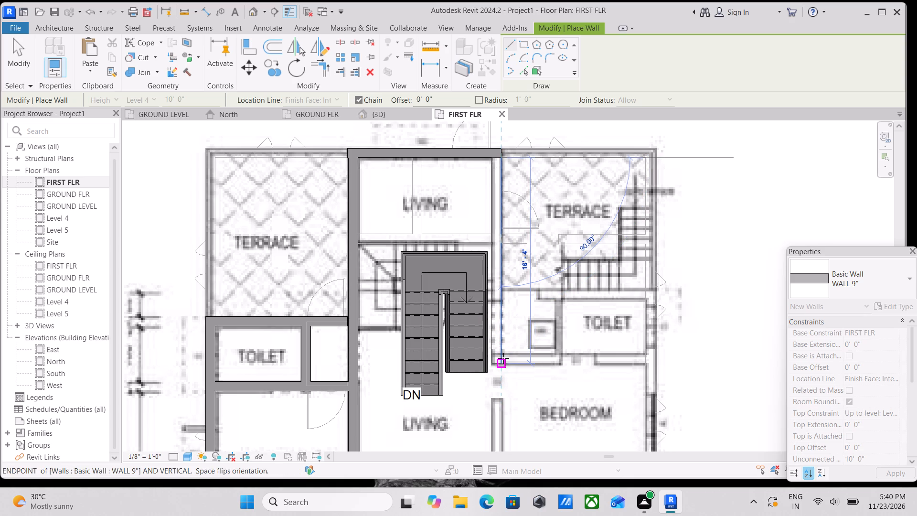
key("Escape")
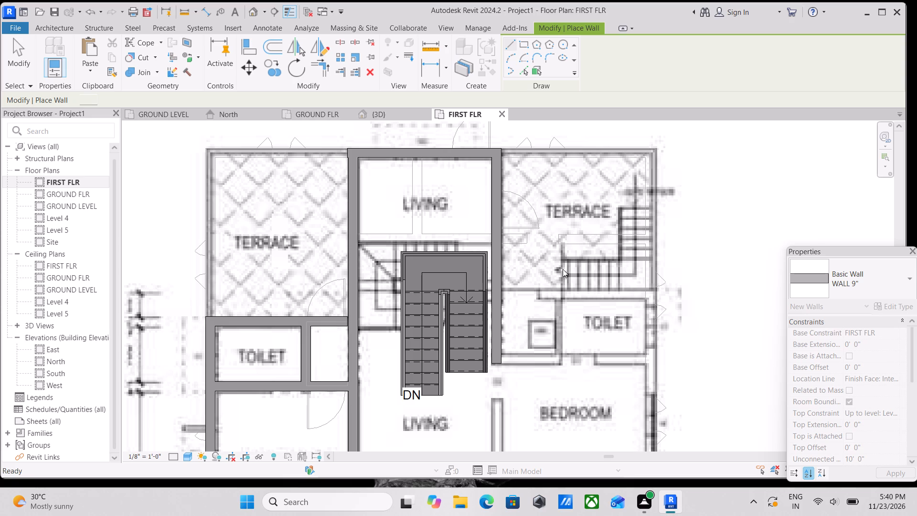
Draw a WALL 9" between the living room and balcony, from the west bedroom's wall east about 11'-4".
scroll(503, 348, "up", 1)
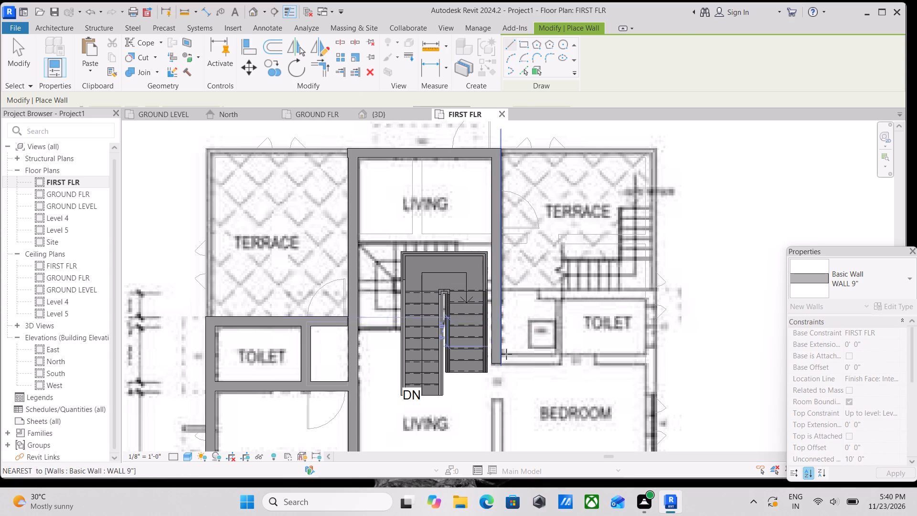
scroll(509, 358, "up", 1)
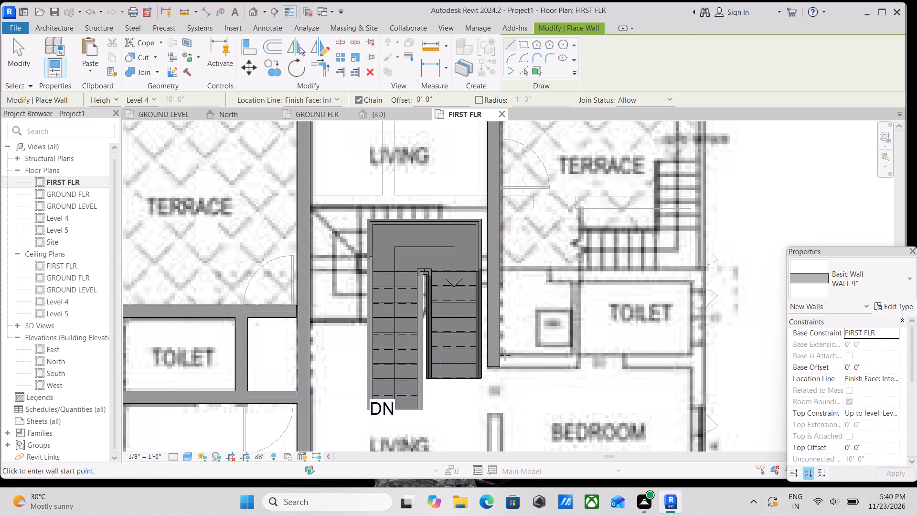
scroll(501, 353, "down", 3)
middle_click_drag(501, 353, 496, 300)
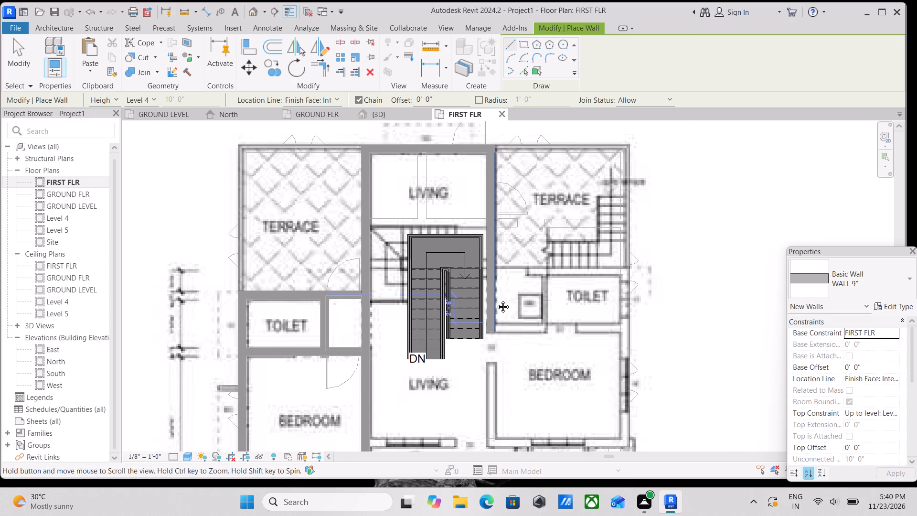
middle_click_drag(496, 300, 493, 248)
scroll(493, 248, "down", 1)
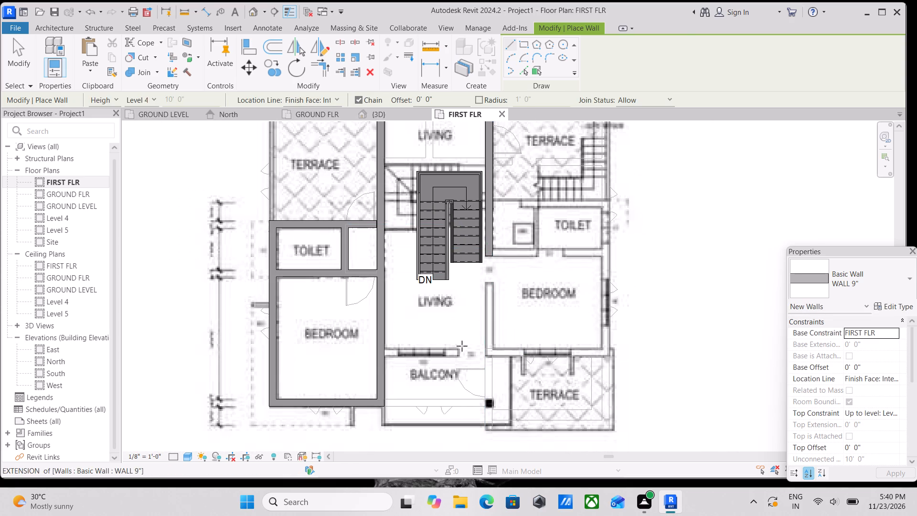
scroll(412, 369, "up", 2)
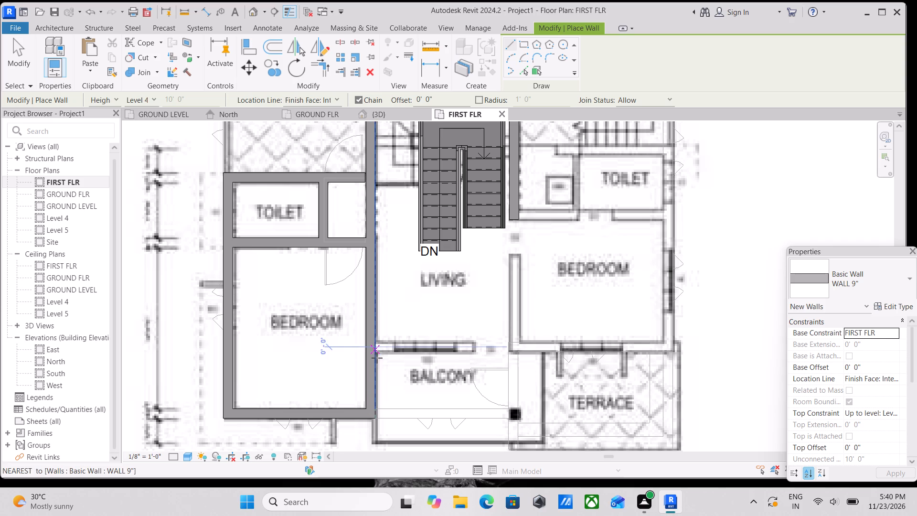
left_click(373, 351)
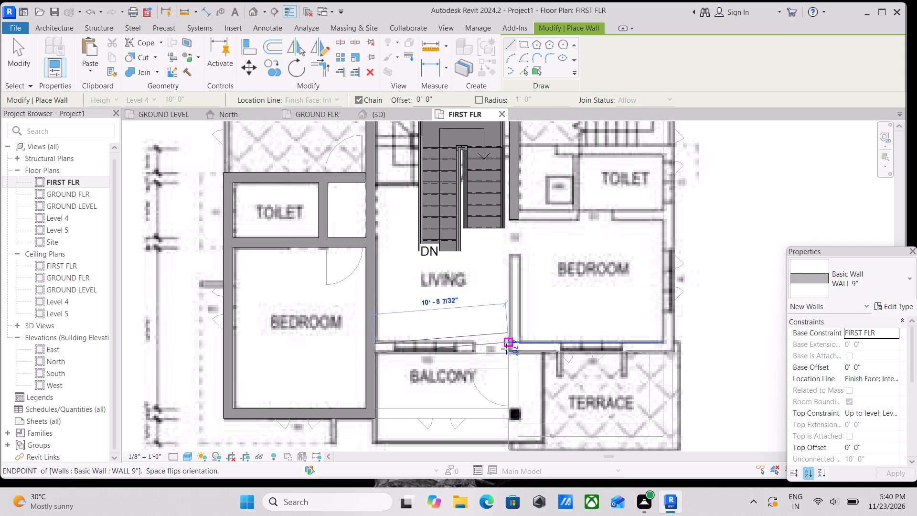
scroll(483, 353, "up", 2)
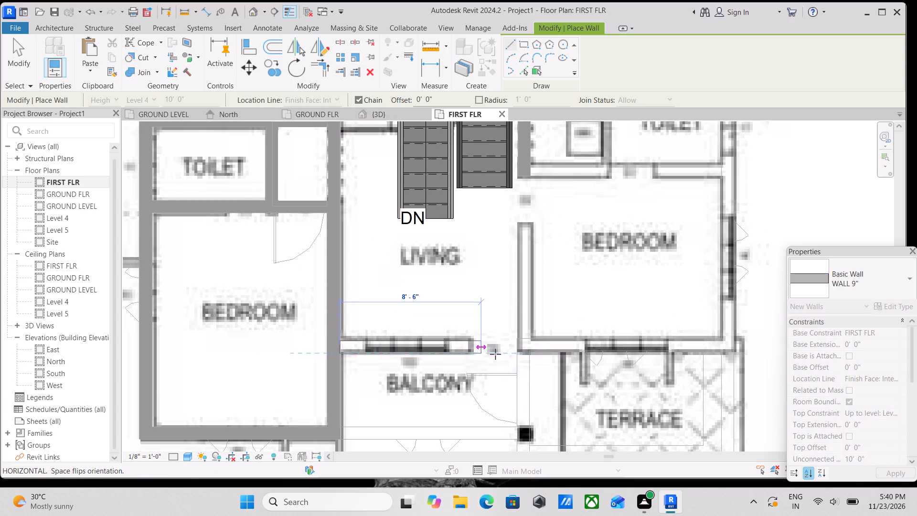
left_click(519, 352)
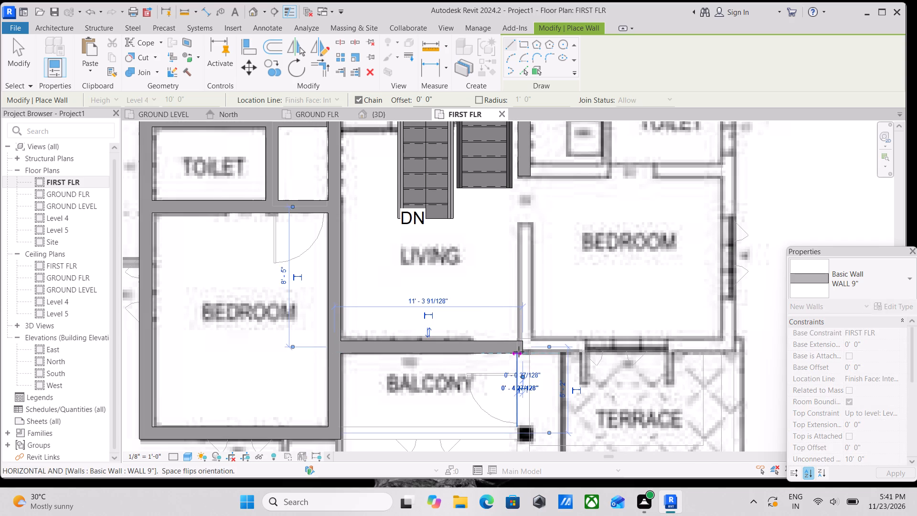
key("Escape")
scroll(538, 305, "down", 2)
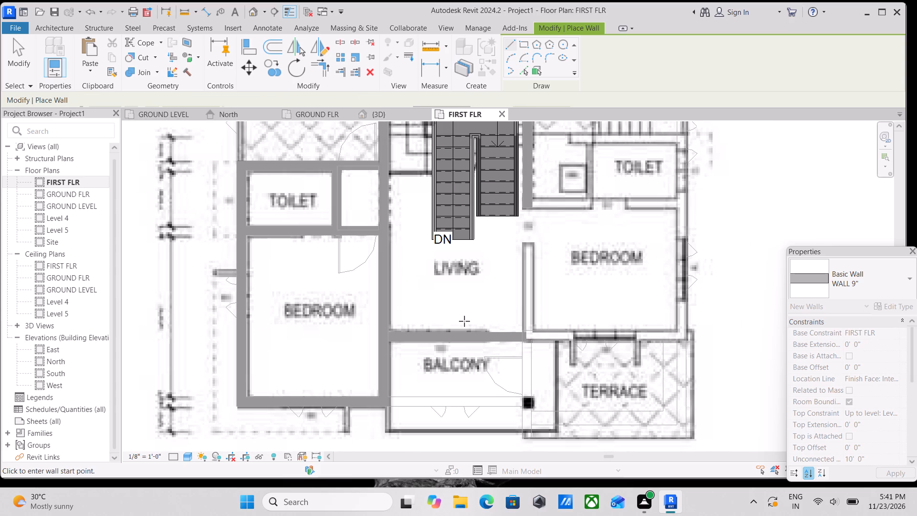
key("Escape")
Nudge the wall between the living room and balcony north by about 2 inches to match the reference plan.
left_click(511, 337)
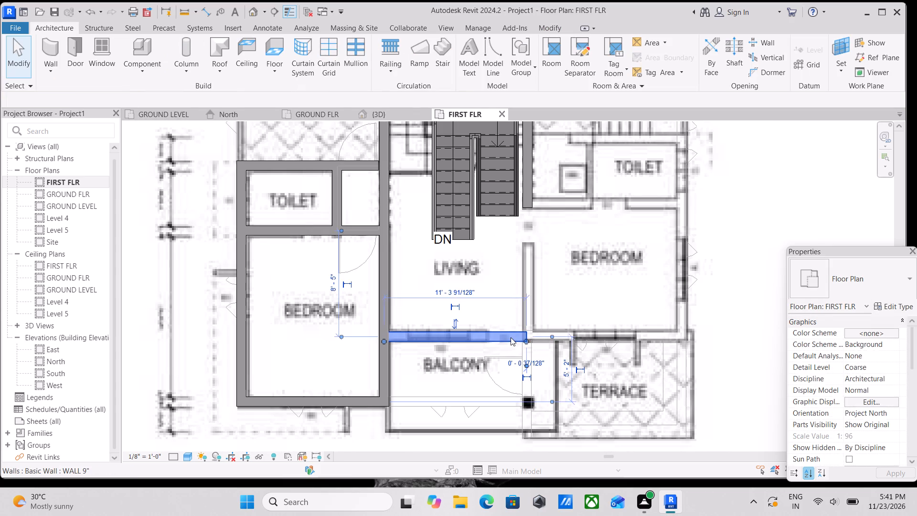
scroll(525, 339, "up", 3)
middle_click_drag(437, 332, 441, 344)
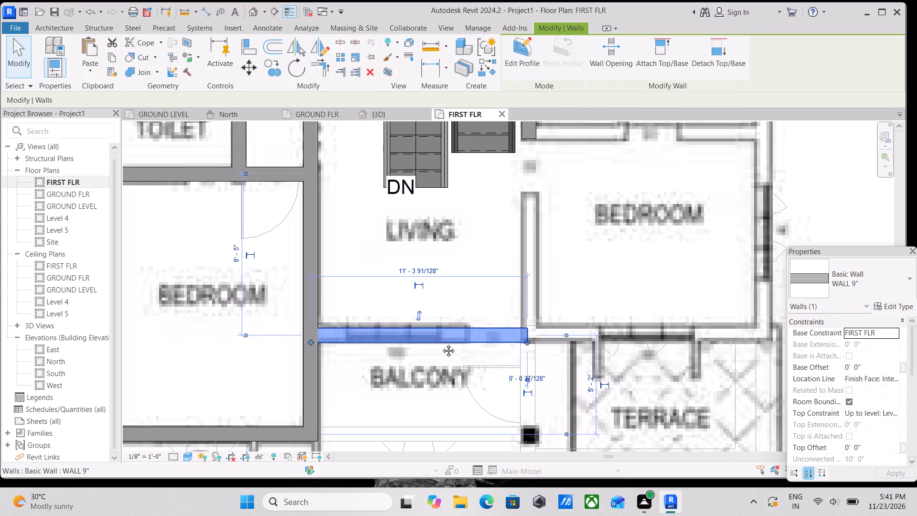
middle_click_drag(441, 344, 442, 344)
key("Up")
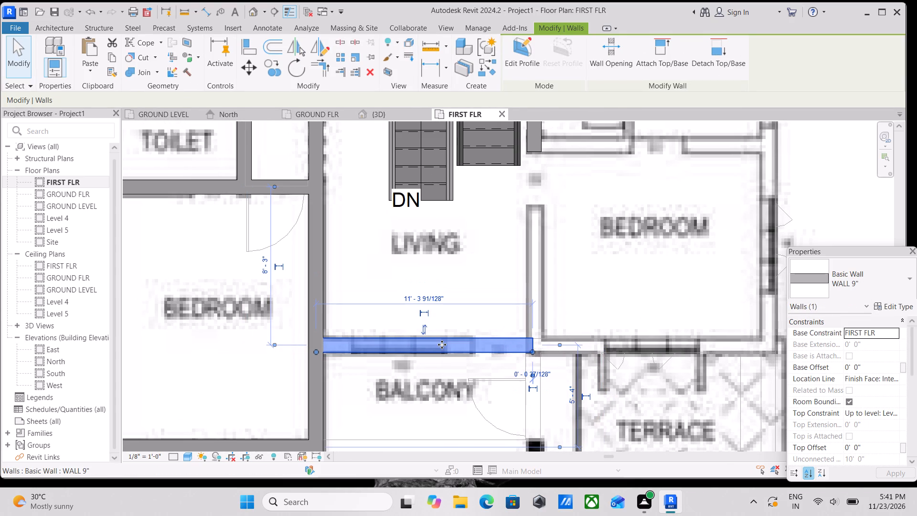
scroll(442, 344, "down", 3)
key("Escape")
Extend the balcony wall's east end along the east bedroom's south side to that bedroom's outer southeast corner.
scroll(442, 333, "down", 1)
scroll(483, 343, "up", 1)
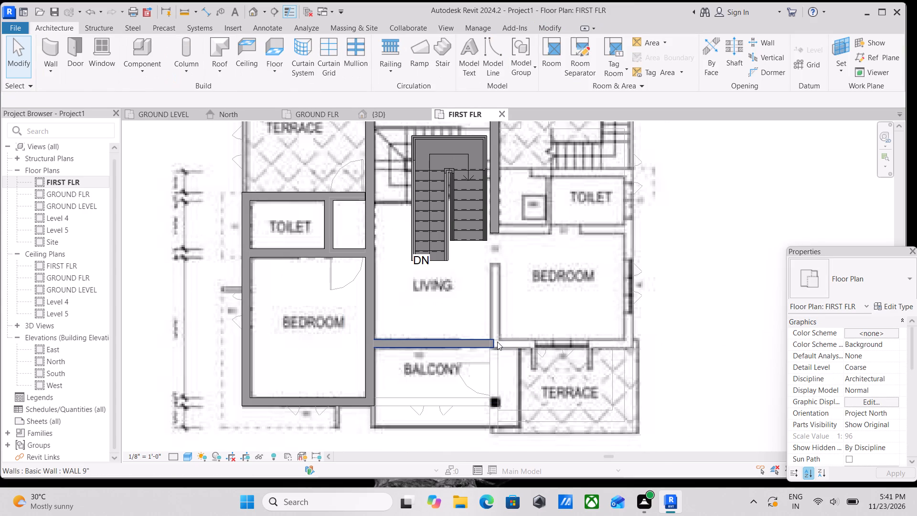
left_click(440, 344)
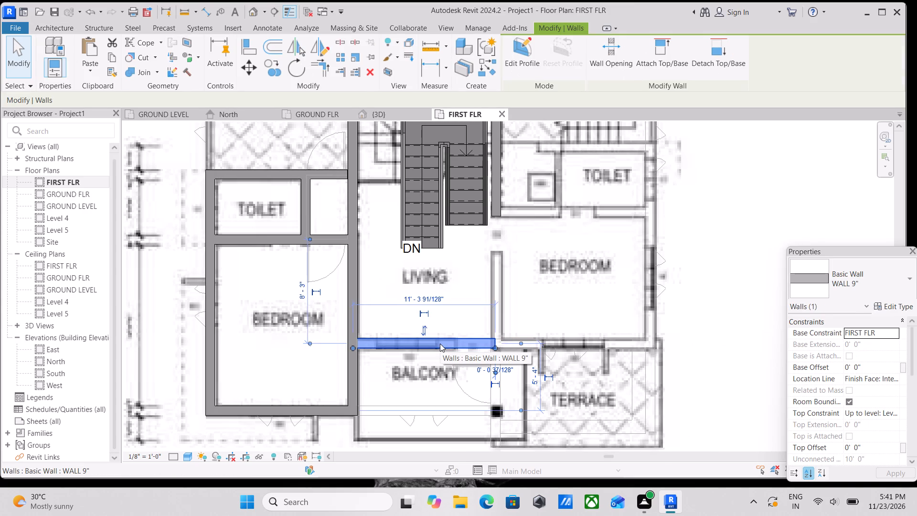
left_click_drag(497, 350, 648, 355)
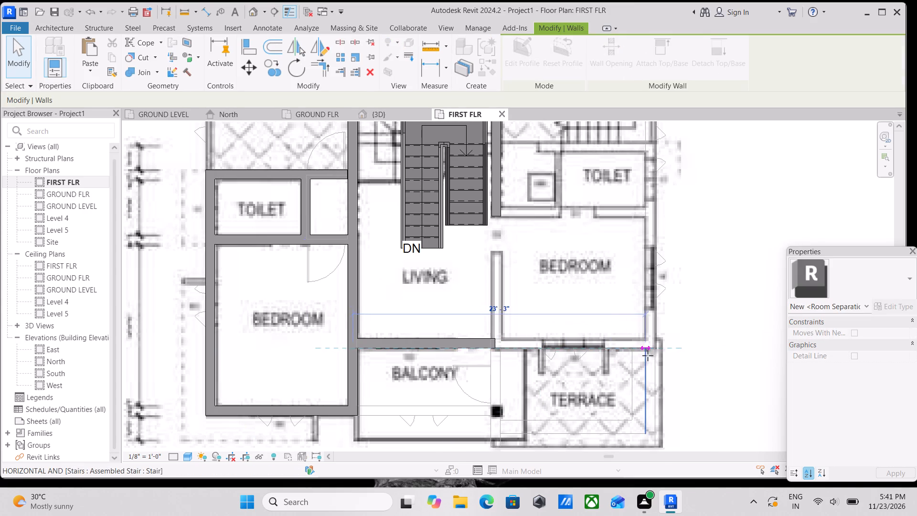
left_click_drag(648, 355, 655, 355)
key("Escape")
scroll(651, 333, "up", 3)
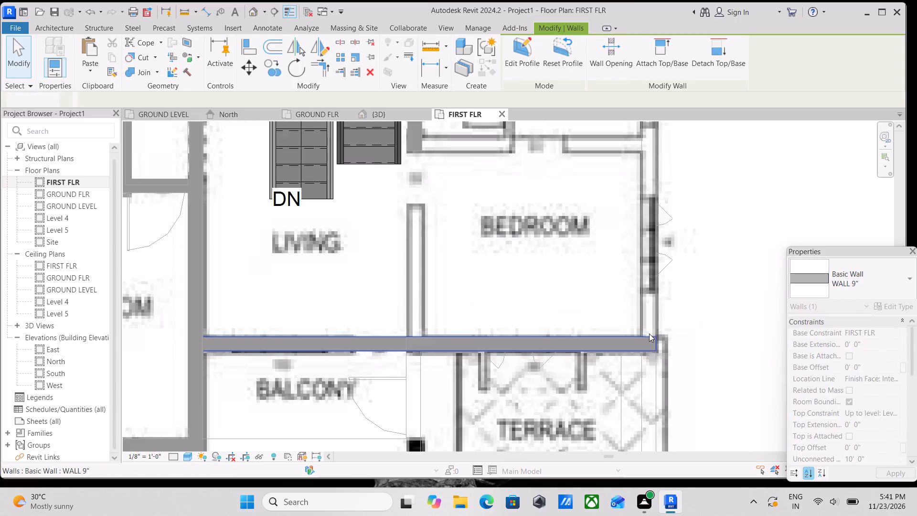
key("Escape")
scroll(649, 333, "up", 6)
scroll(615, 356, "down", 7)
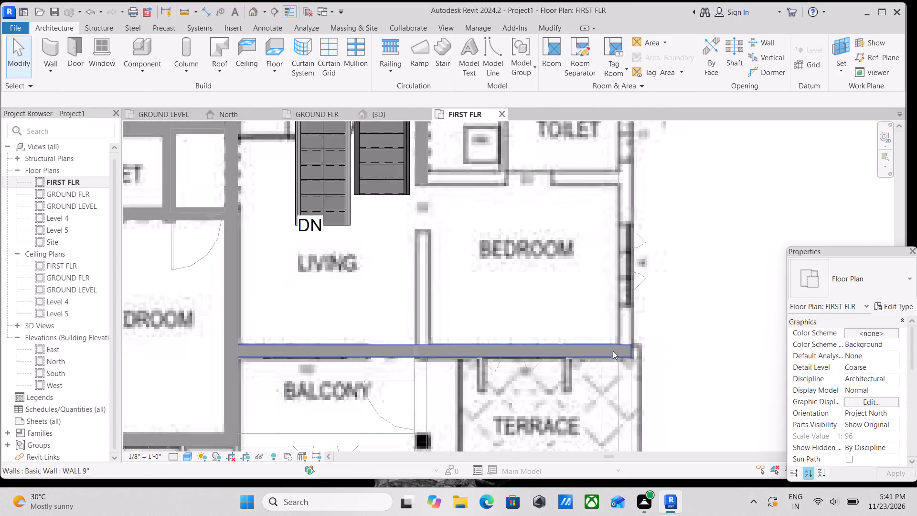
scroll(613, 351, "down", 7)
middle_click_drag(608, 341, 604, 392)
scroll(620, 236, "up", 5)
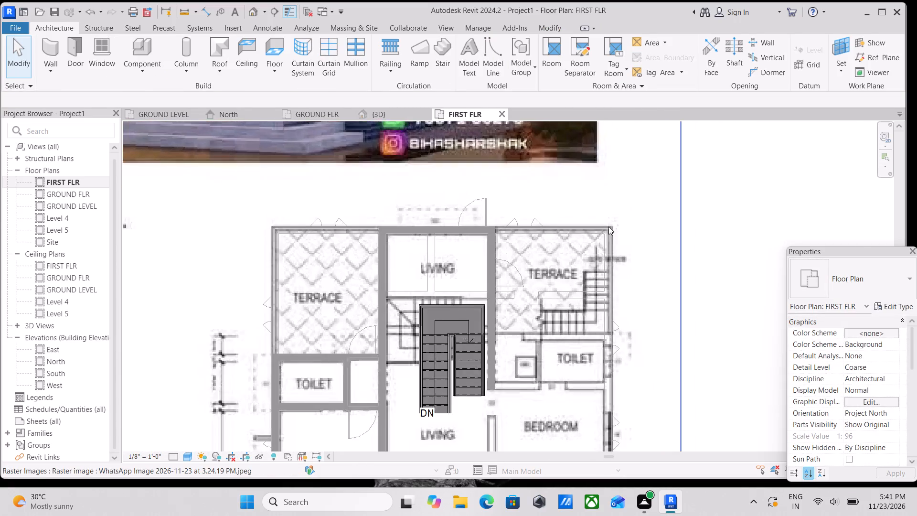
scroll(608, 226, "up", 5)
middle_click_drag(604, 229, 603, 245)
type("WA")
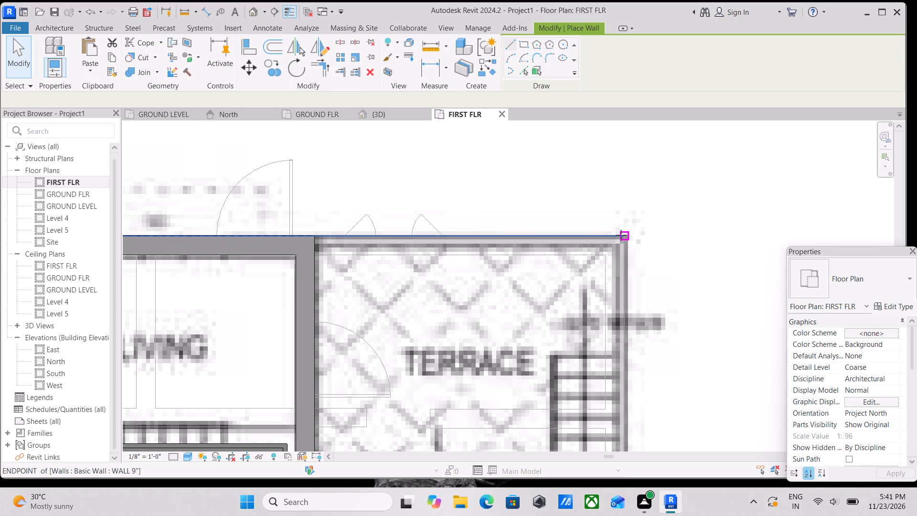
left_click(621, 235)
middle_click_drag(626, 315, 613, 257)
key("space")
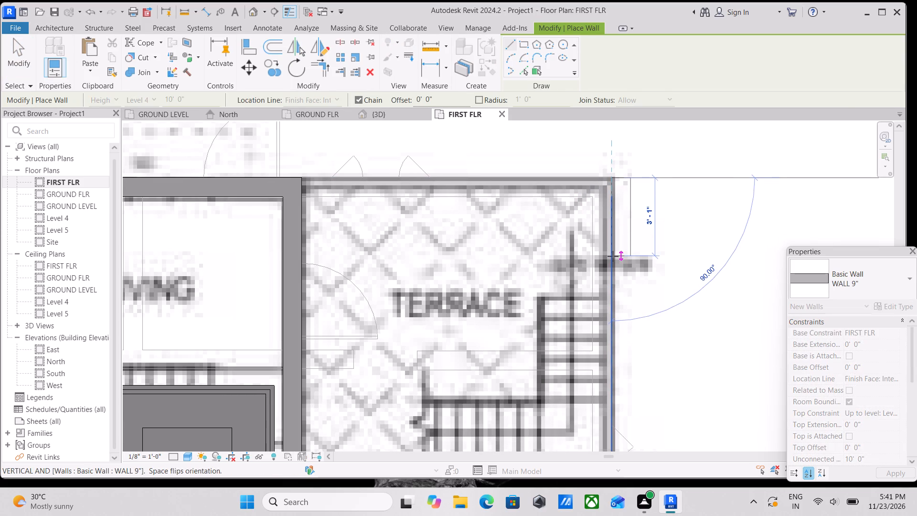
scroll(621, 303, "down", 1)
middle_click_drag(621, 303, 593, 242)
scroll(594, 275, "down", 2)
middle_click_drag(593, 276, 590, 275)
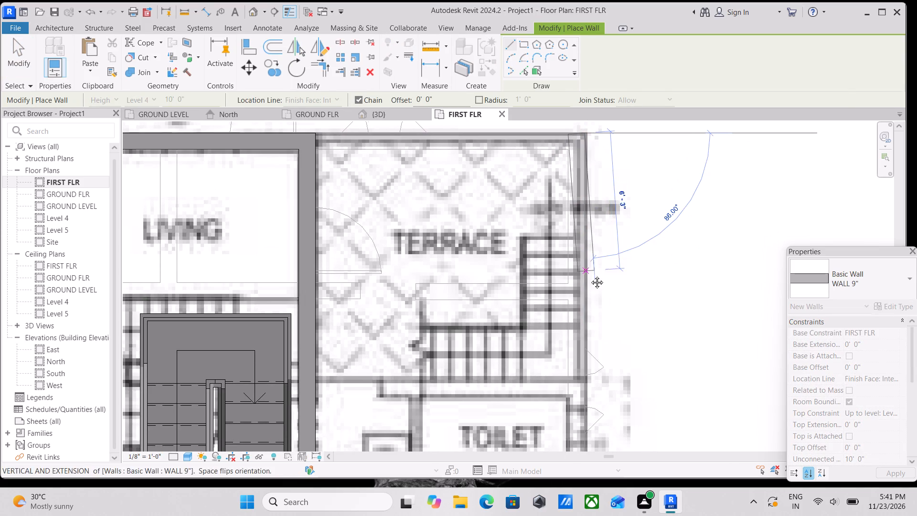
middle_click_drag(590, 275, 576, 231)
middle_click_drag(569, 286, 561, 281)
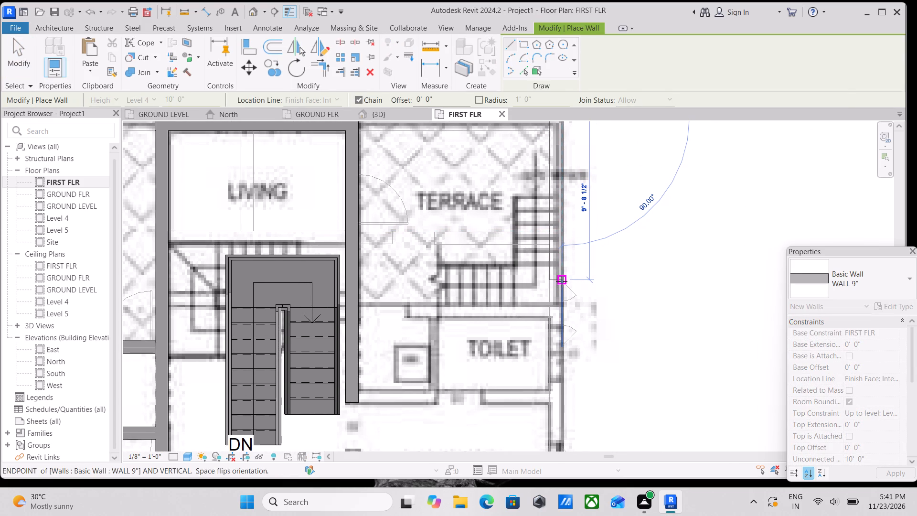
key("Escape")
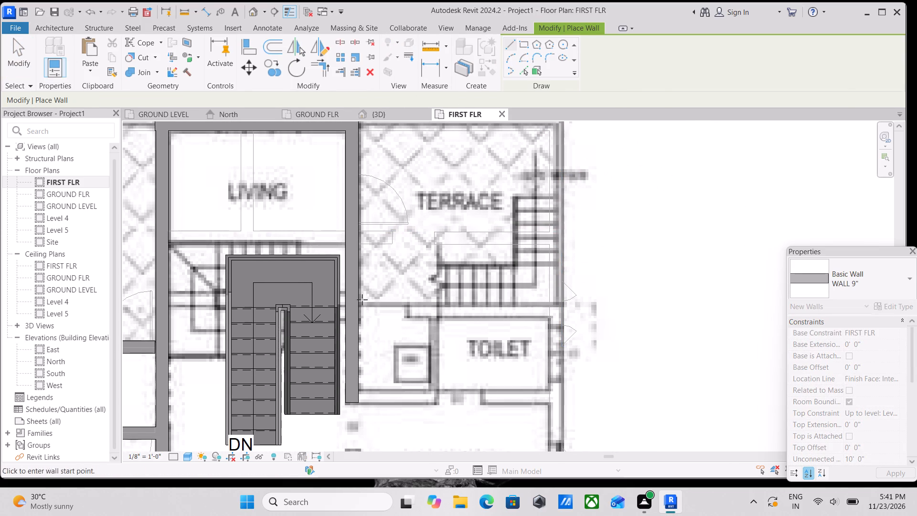
Draw a WALL 9" between the east toilet and bedroom, from the living room's east wall end east about 11'-6".
scroll(365, 310, "up", 2)
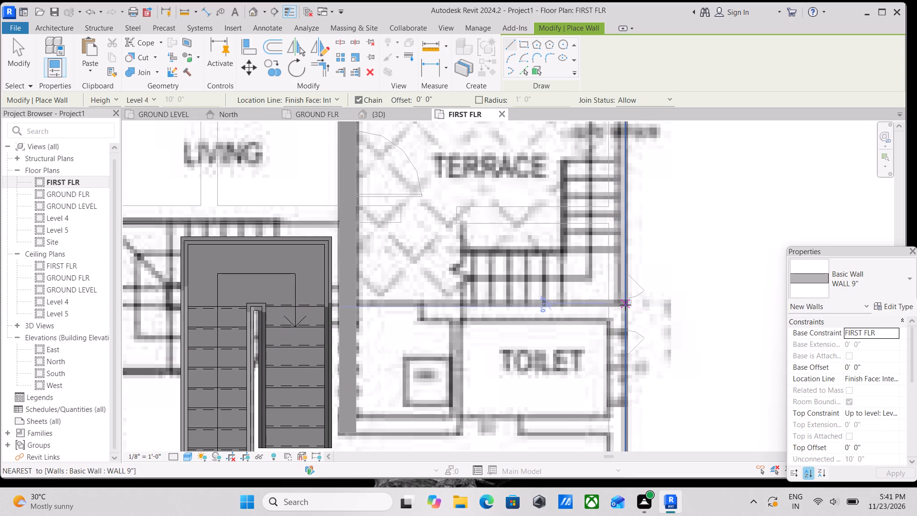
scroll(448, 303, "down", 2)
middle_click_drag(448, 303, 431, 289)
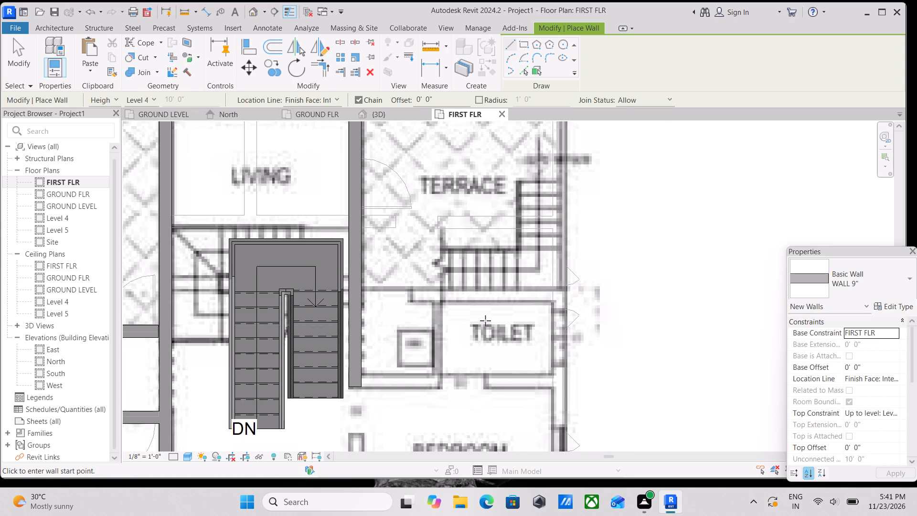
middle_click_drag(498, 336, 474, 296)
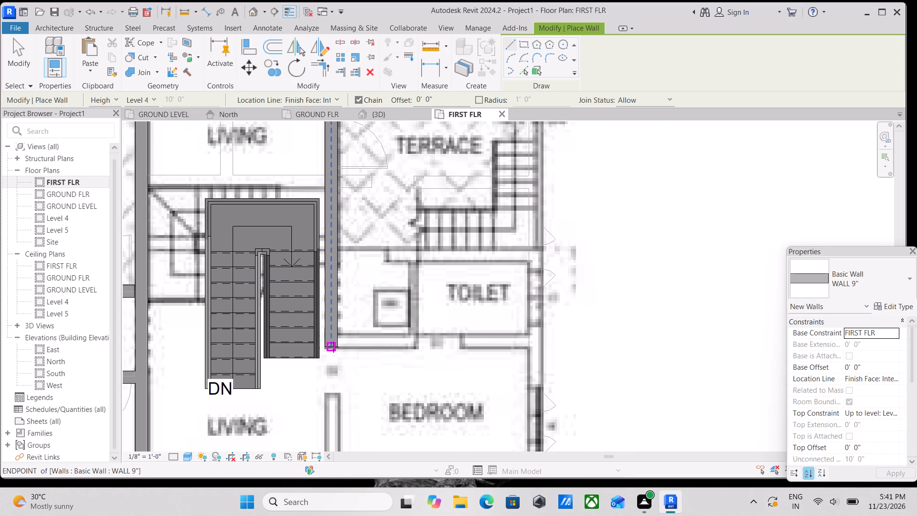
left_click(337, 348)
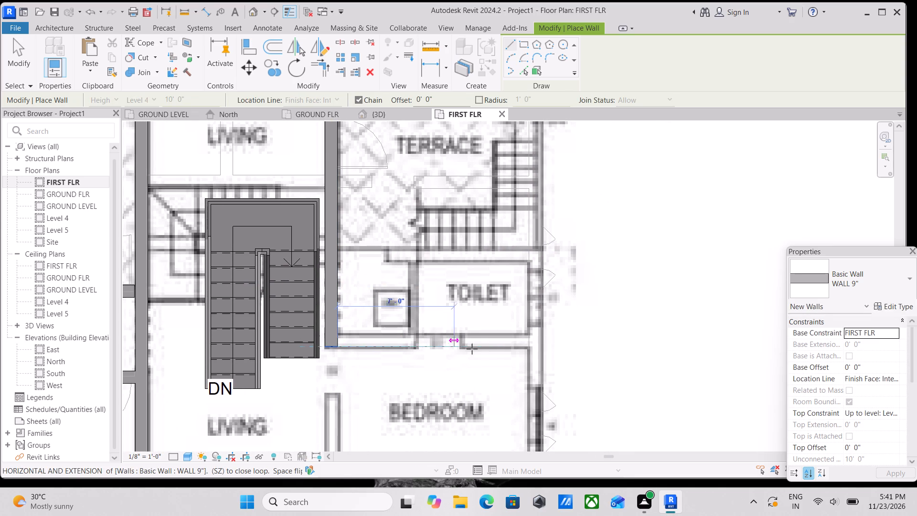
left_click(529, 349)
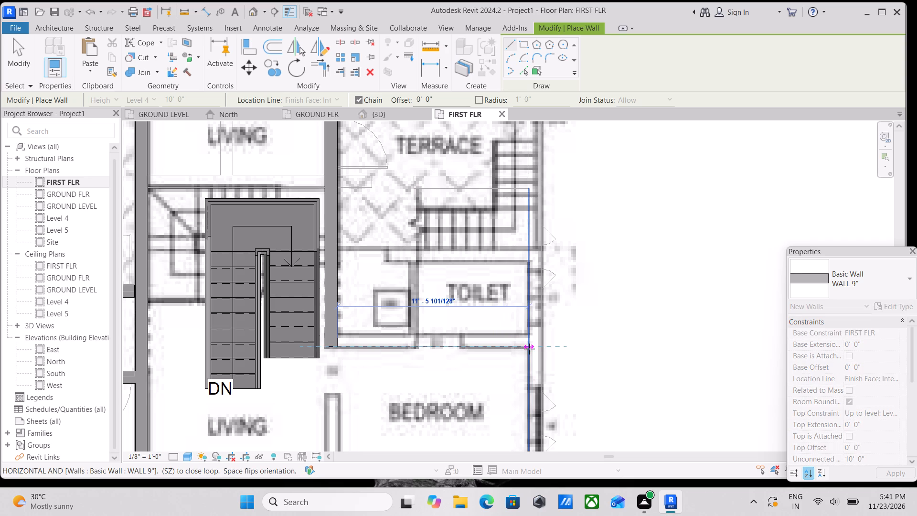
key("Escape")
Draw the east bedroom and toilet's outer WALL 9" from the bedroom's southeast corner north about 15'-9" to the terrace edge.
scroll(539, 380, "down", 2)
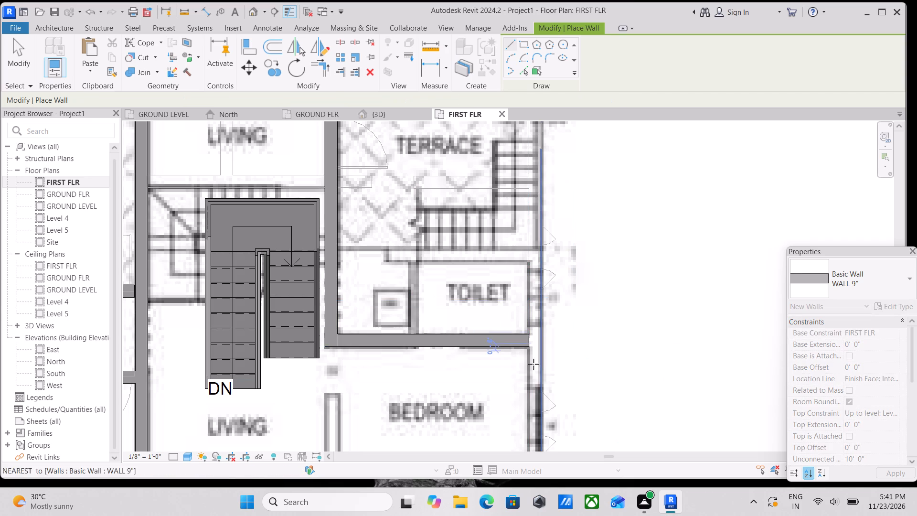
scroll(537, 319, "down", 2)
middle_click_drag(537, 319, 525, 247)
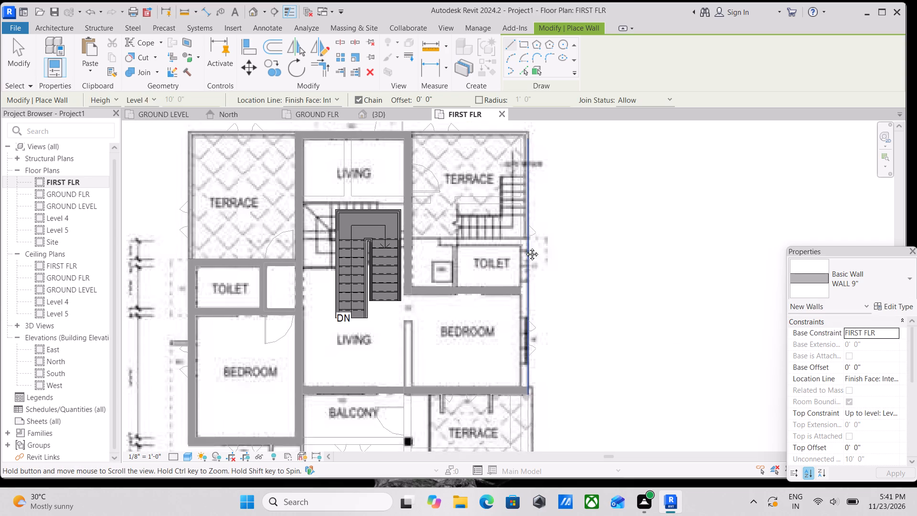
middle_click_drag(525, 247, 526, 241)
scroll(533, 354, "up", 2)
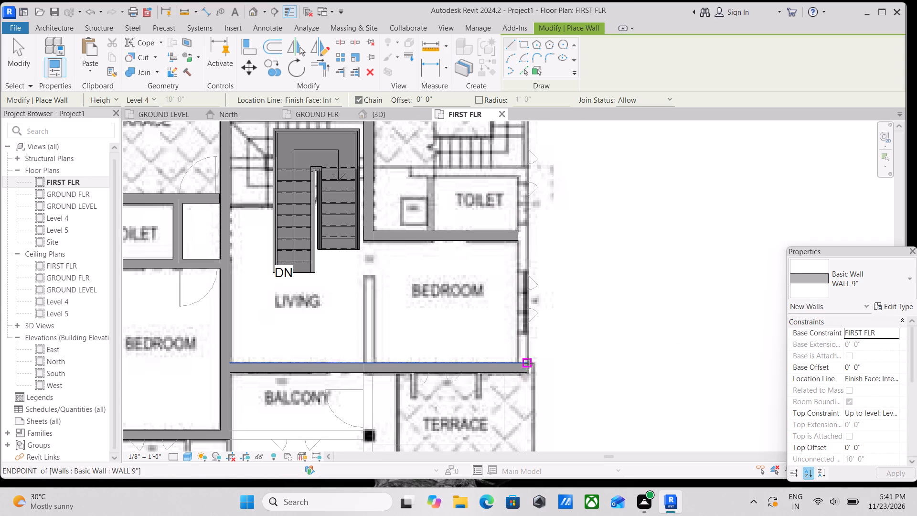
left_click(529, 364)
middle_click_drag(512, 221, 526, 295)
scroll(526, 295, "up", 1)
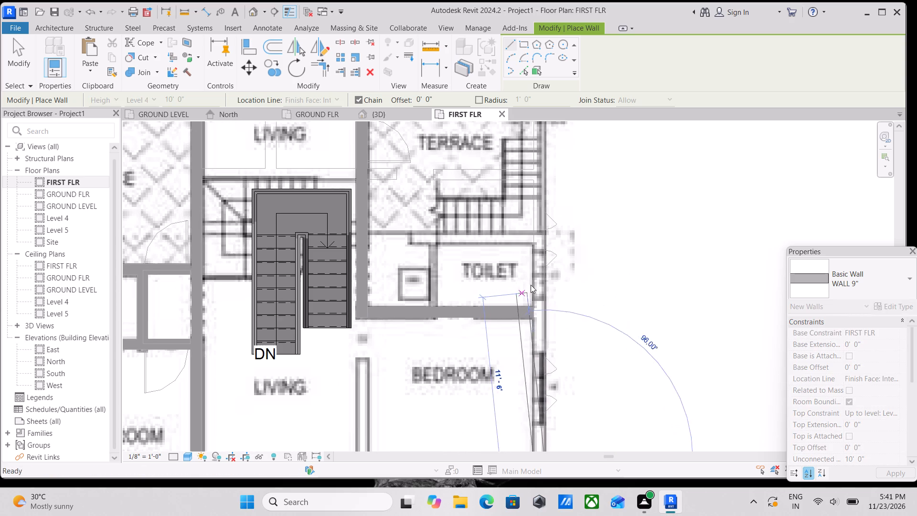
scroll(546, 231, "up", 2)
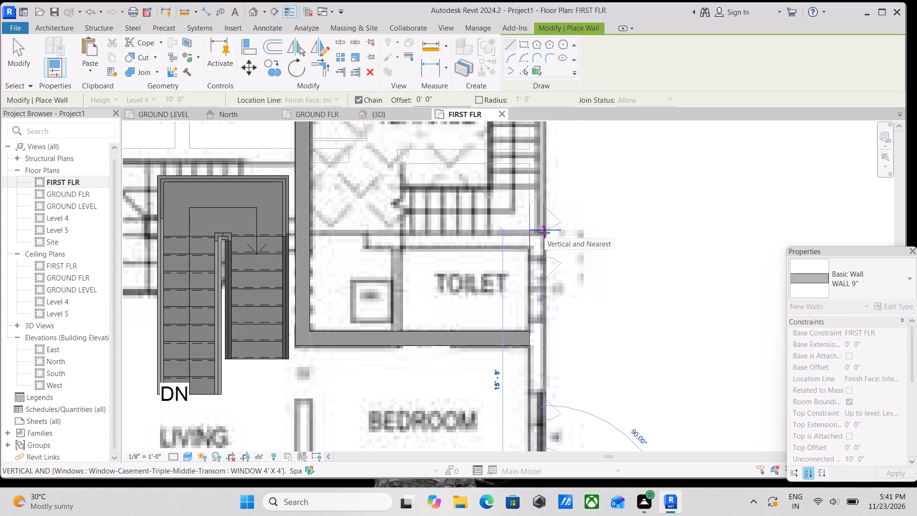
left_click(544, 233)
Continue the WALL 9" west about 12'-3" between the east toilet and terrace, ending at the living room's east wall.
middle_click_drag(466, 233, 509, 270)
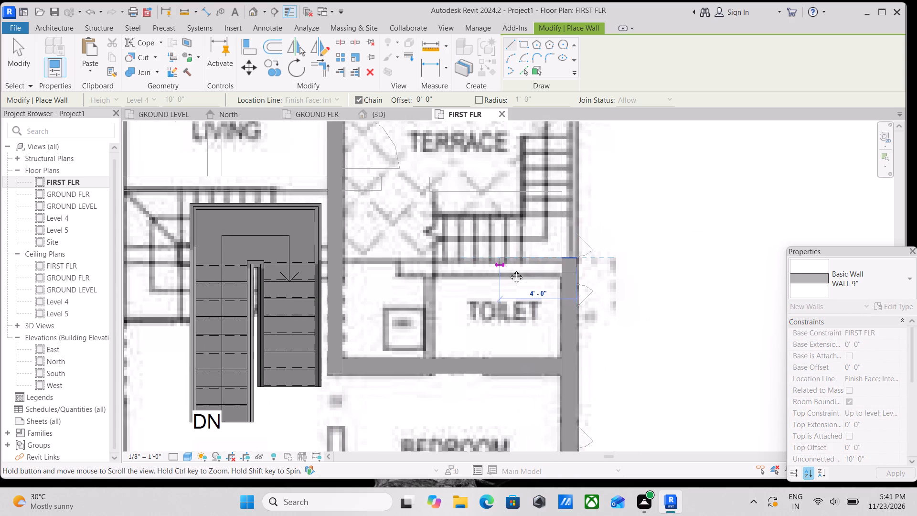
middle_click_drag(509, 270, 520, 281)
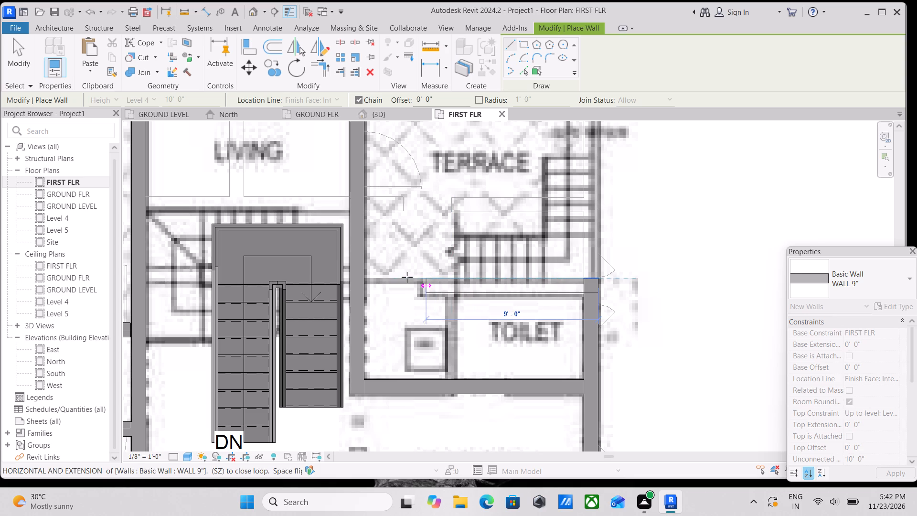
left_click(364, 280)
key("Escape")
key("Escape")
key("Escape")
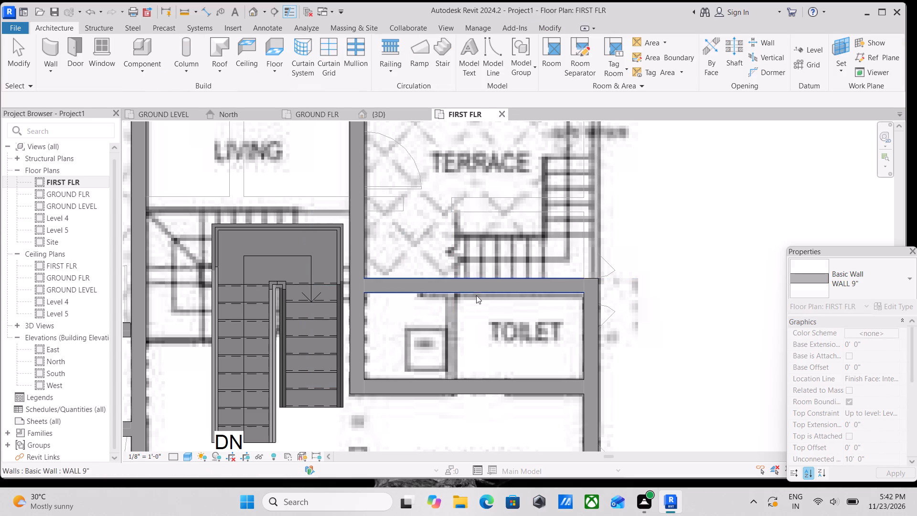
Nudge the wall between the east toilet and terrace slightly south to match the reference plan.
left_click(487, 292)
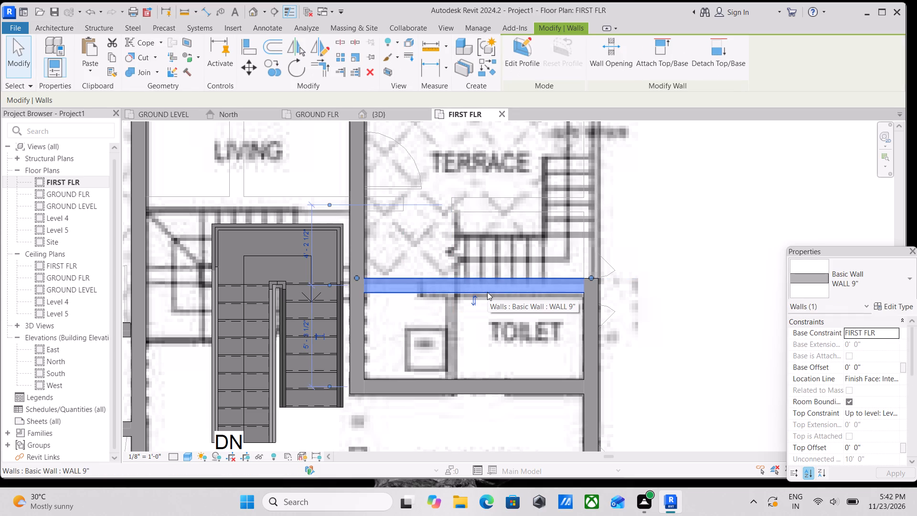
key("Down")
key("Escape")
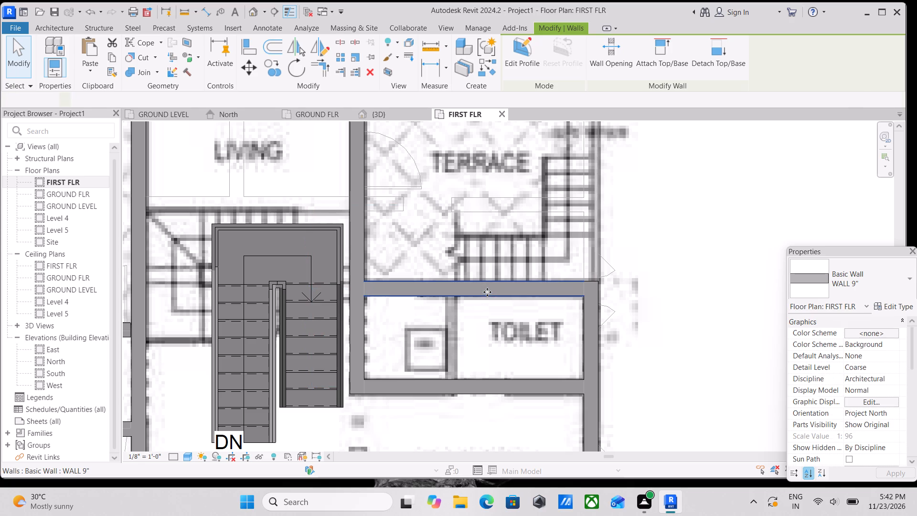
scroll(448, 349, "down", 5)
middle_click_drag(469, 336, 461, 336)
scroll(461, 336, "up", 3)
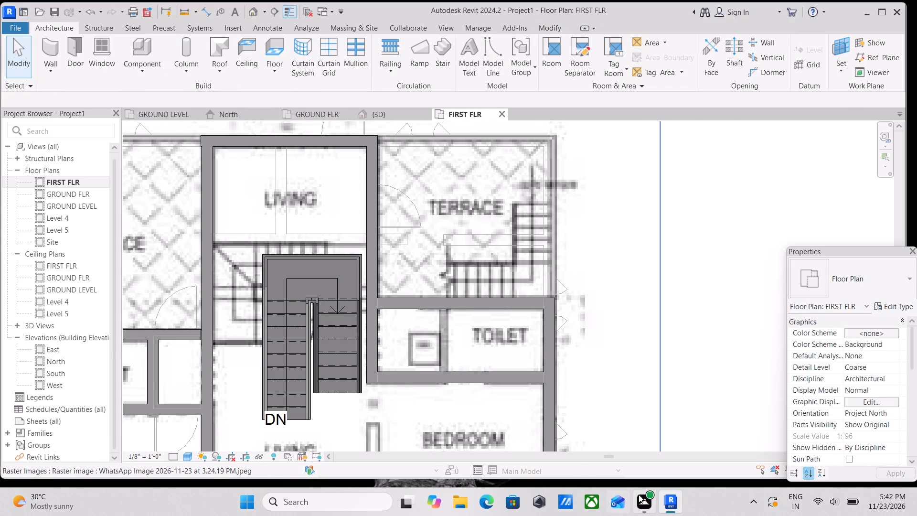
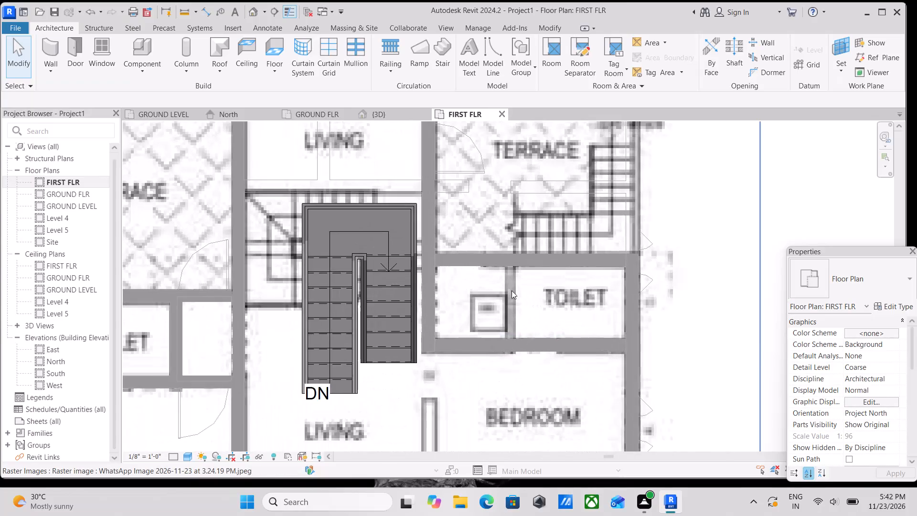
Compare the modelled first floor walls with the reference plan around the terraces, staircase and east toilet.
scroll(512, 277, "up", 1)
middle_click_drag(512, 276, 512, 300)
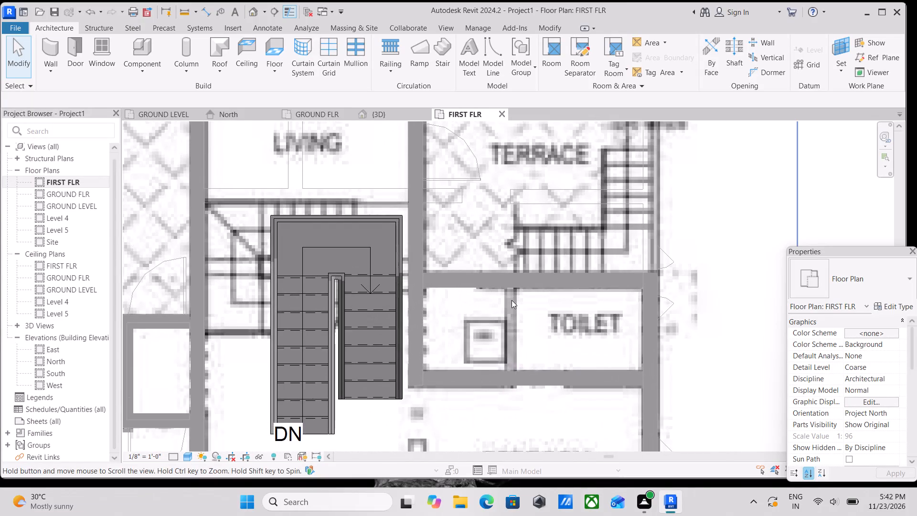
scroll(462, 300, "down", 2)
middle_click_drag(462, 300, 466, 313)
scroll(478, 283, "down", 3)
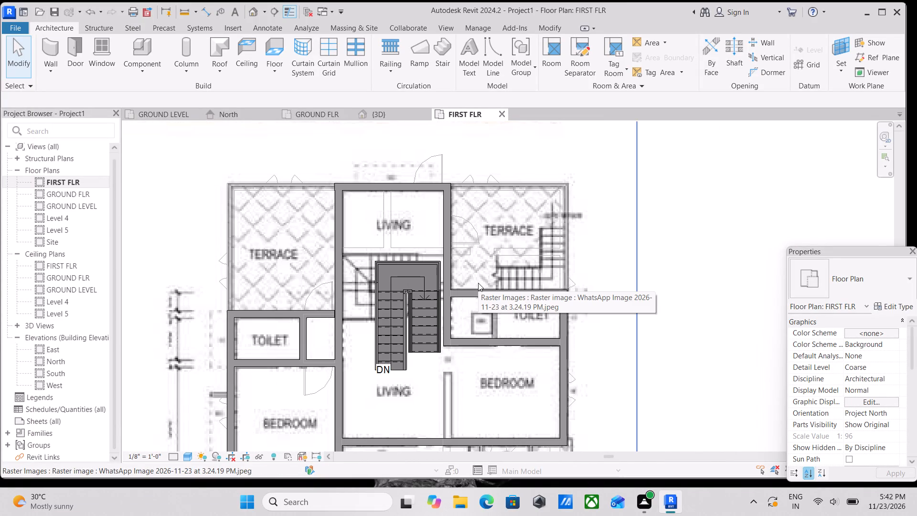
scroll(330, 265, "down", 1)
middle_click_drag(329, 265, 341, 247)
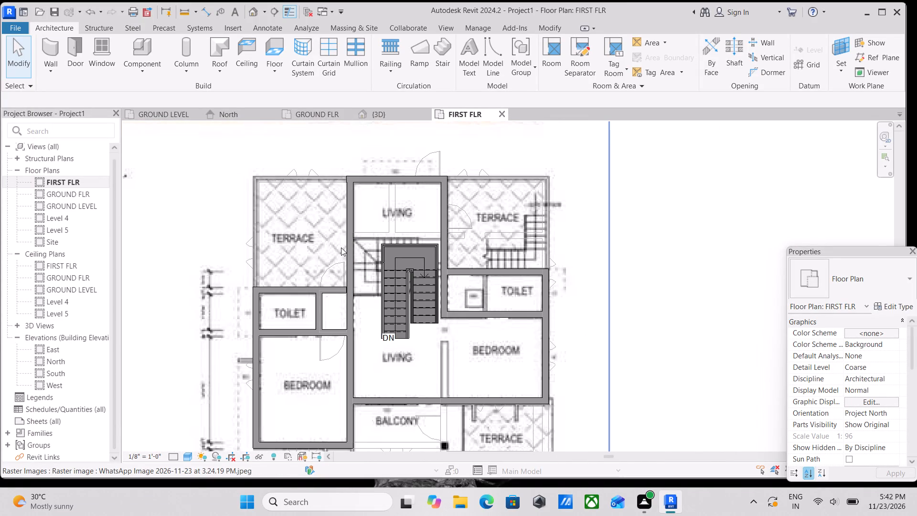
scroll(407, 232, "up", 3)
middle_click_drag(414, 241, 421, 253)
scroll(356, 244, "up", 3)
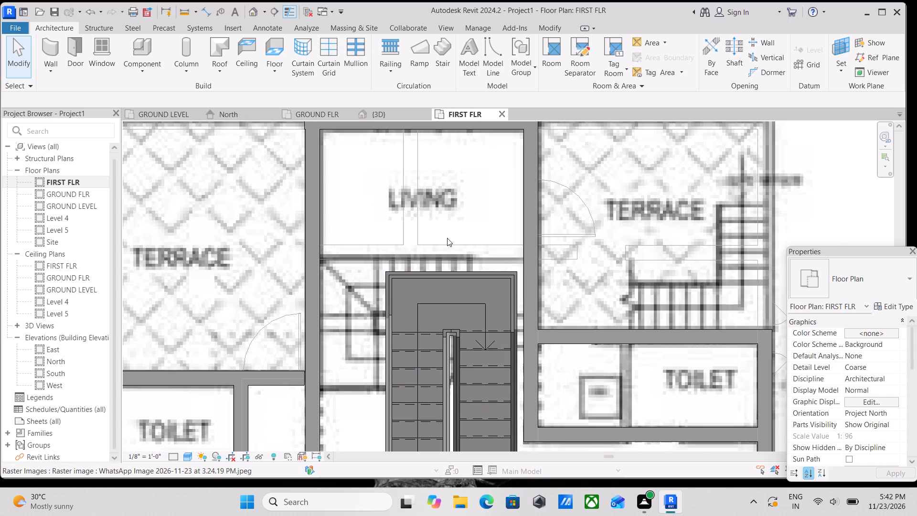
scroll(629, 320, "down", 1)
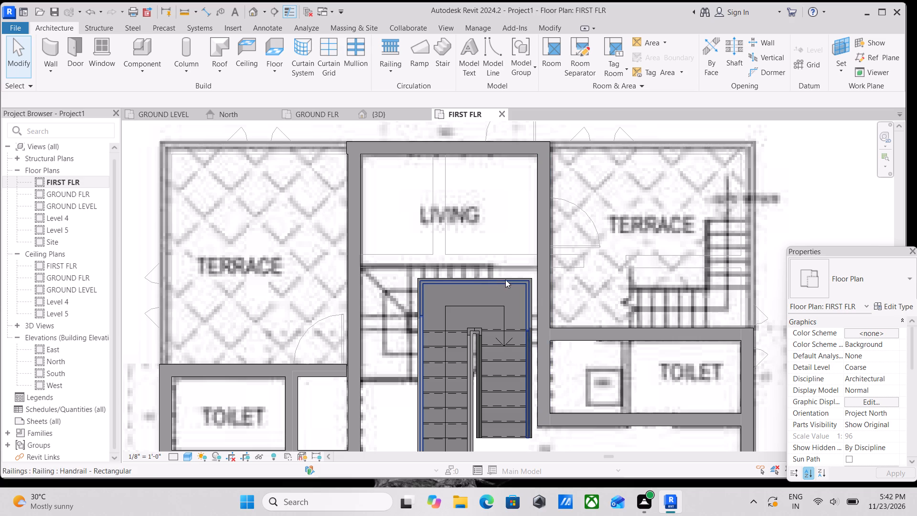
scroll(516, 329, "down", 1)
middle_click_drag(515, 329, 453, 264)
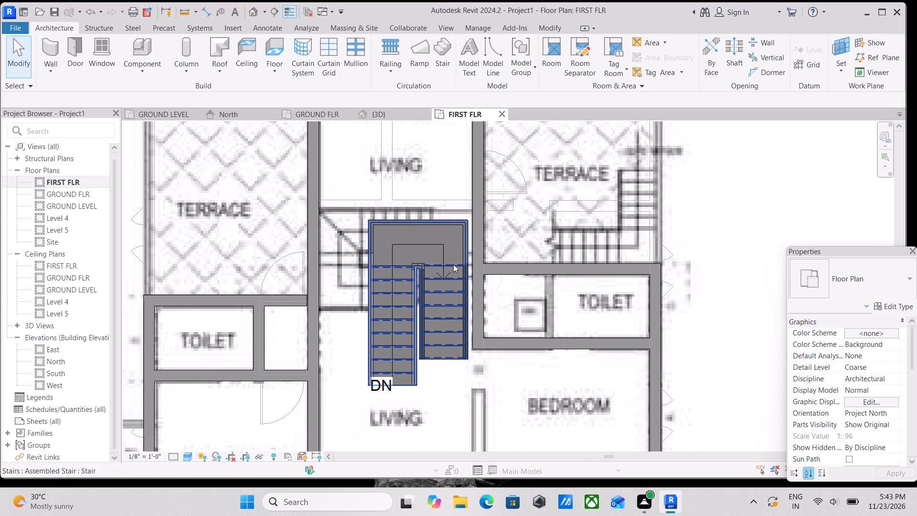
scroll(550, 314, "up", 1)
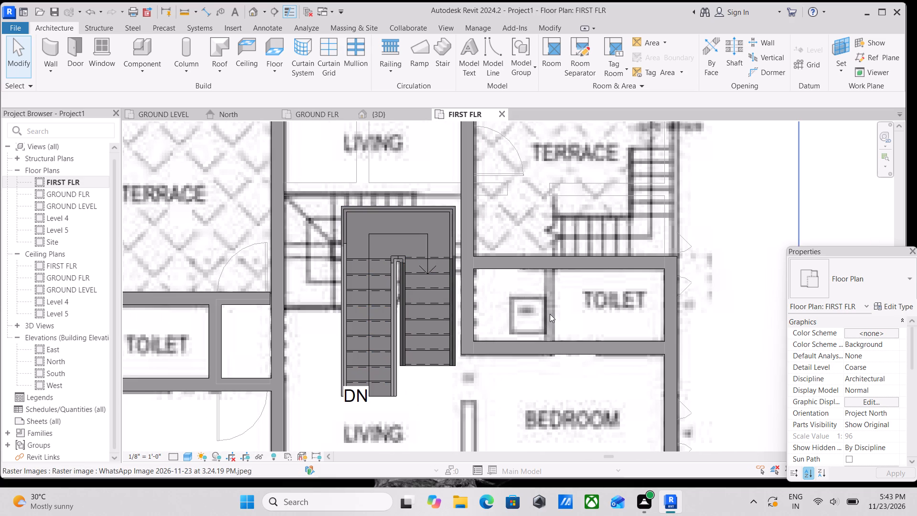
Draw a WALL 9" partition inside the east toilet, about 4'-4 1/2" south from the terrace-side wall to the bedroom-side wall.
type("WA")
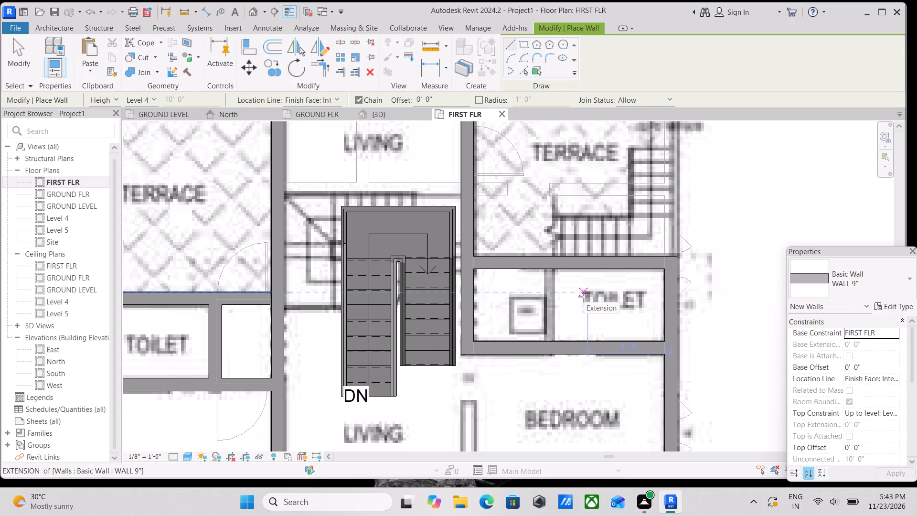
scroll(554, 268, "up", 3)
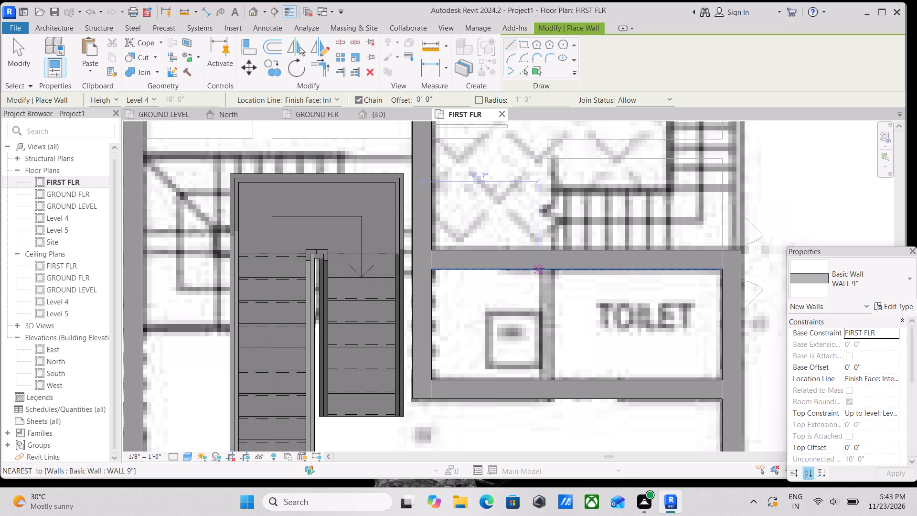
left_click(539, 269)
middle_click_drag(540, 329, 541, 294)
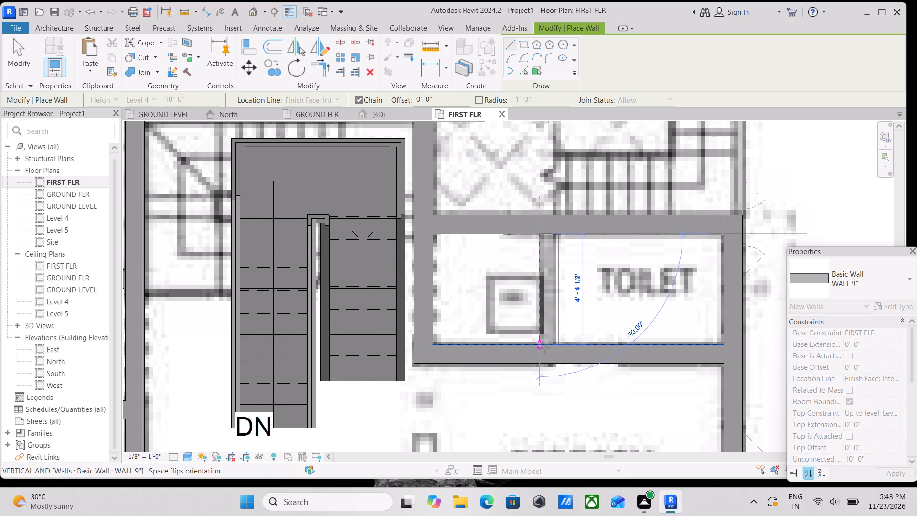
left_click(545, 348)
scroll(545, 348, "down", 3)
key("Escape")
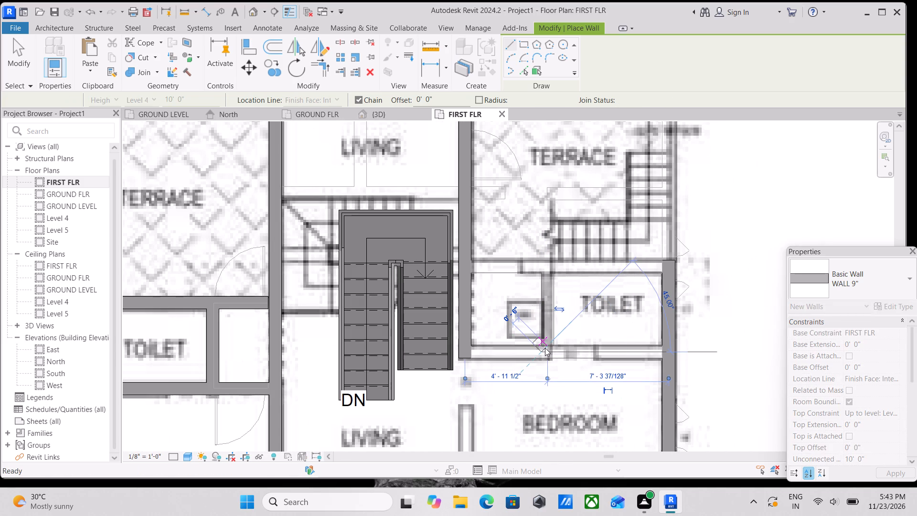
scroll(545, 348, "down", 9)
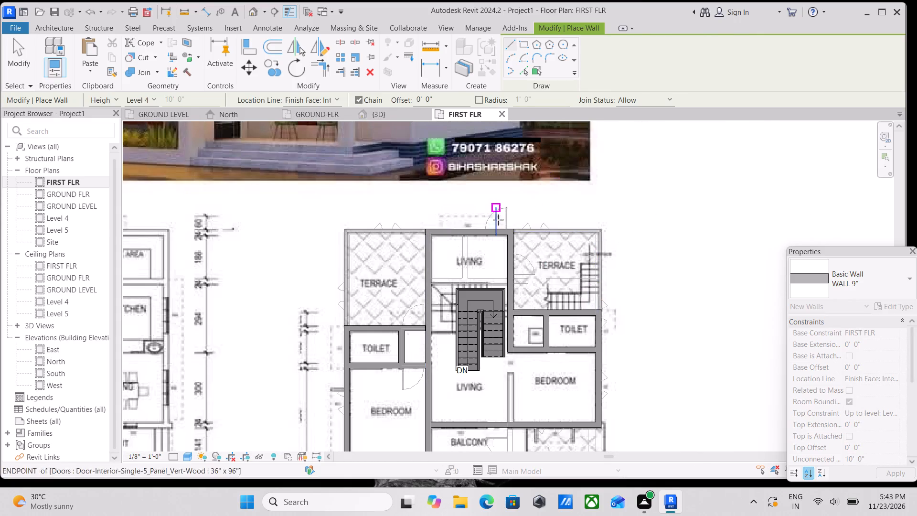
scroll(524, 227, "up", 2)
scroll(577, 216, "down", 1)
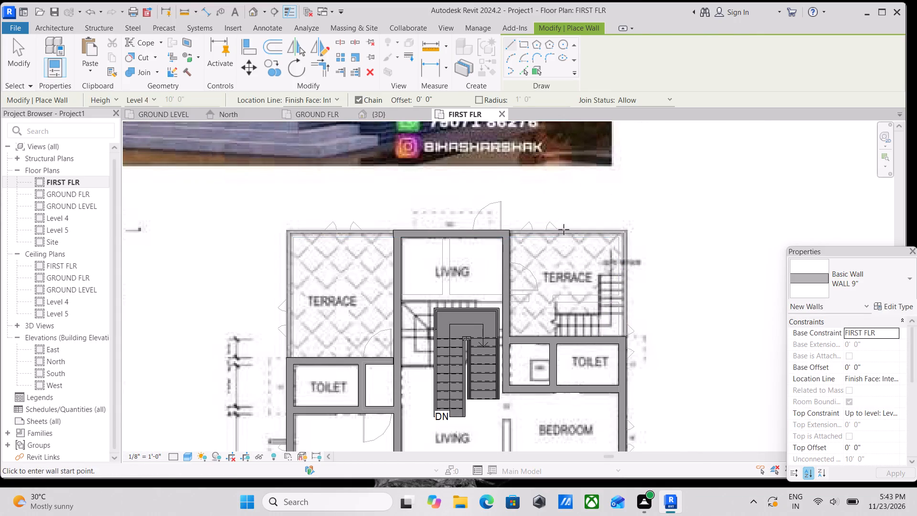
scroll(564, 229, "down", 1)
middle_click_drag(371, 285, 372, 234)
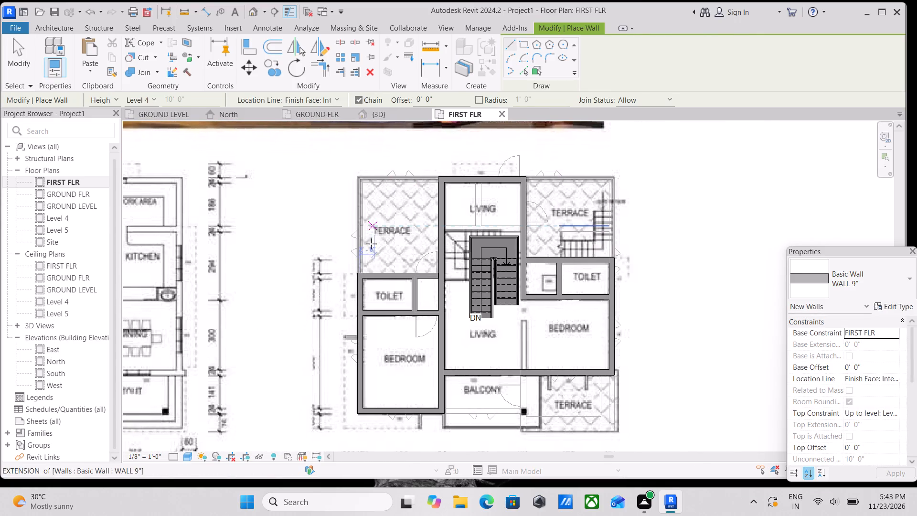
scroll(413, 349, "up", 2)
key("Escape")
Flip the west toilet's east partition wall and nudge it slightly west, 4'-0" from the living room's west wall, matching the reference plan.
scroll(430, 328, "down", 2)
middle_click_drag(430, 328, 425, 273)
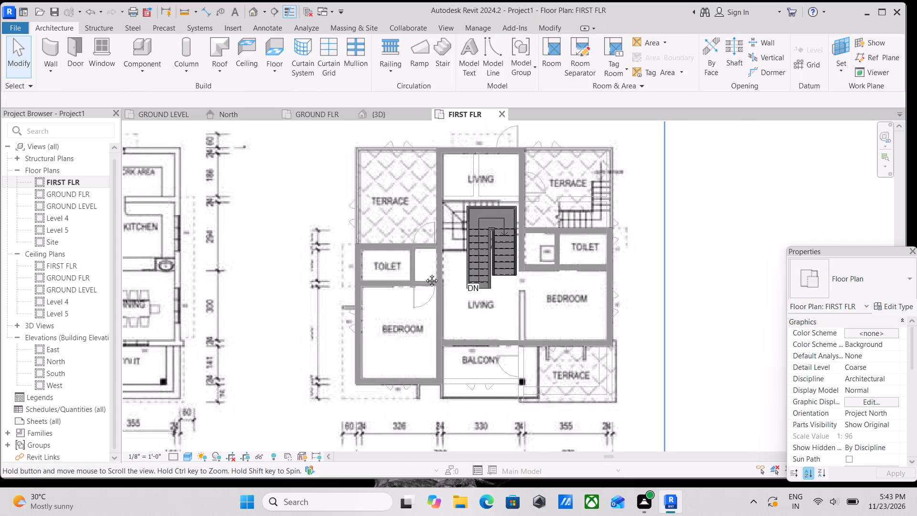
middle_click_drag(425, 273, 426, 267)
scroll(424, 373, "up", 1)
key("Escape")
scroll(399, 263, "up", 2)
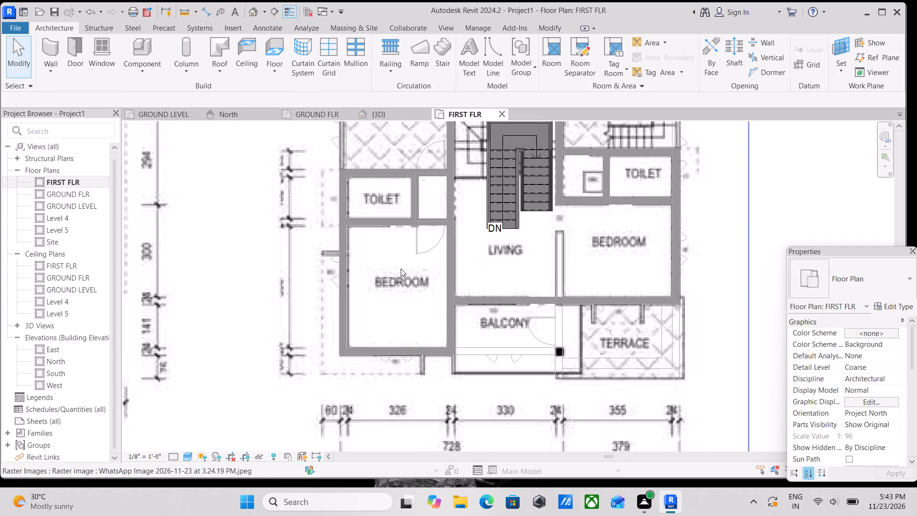
middle_click_drag(401, 269, 405, 300)
left_click(421, 217)
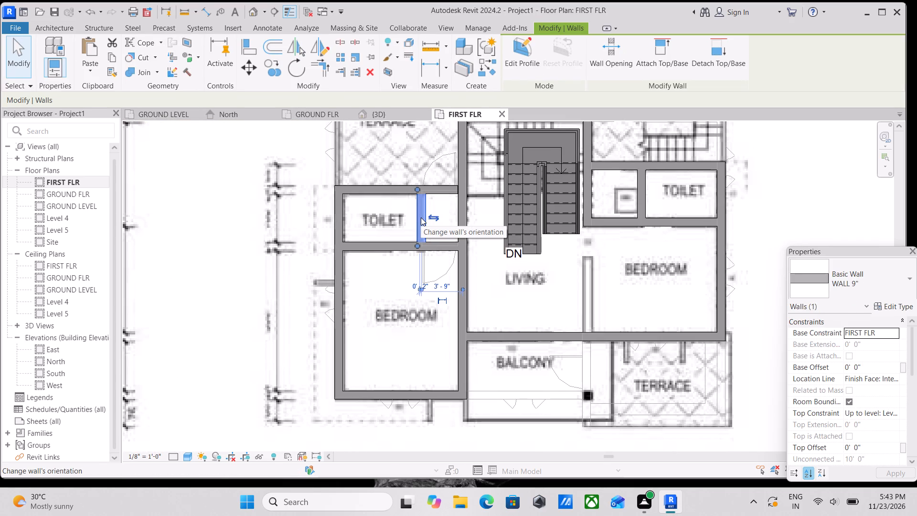
key("Left")
key("Left")
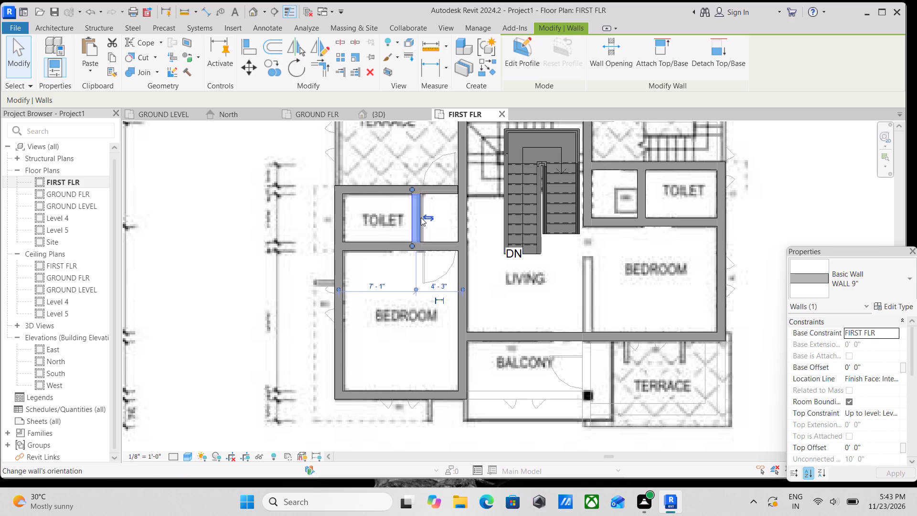
key("Left")
left_click(421, 217)
key("Right")
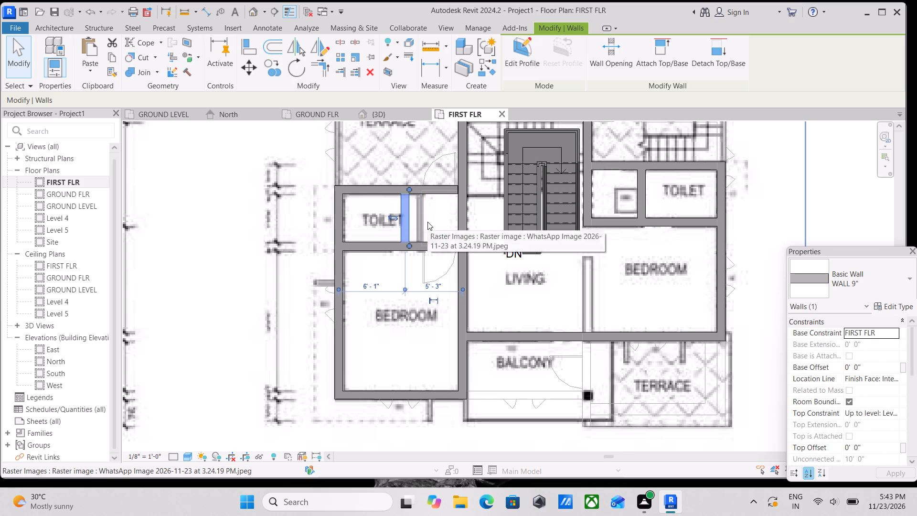
key("Right")
key("Right")
key("Right")
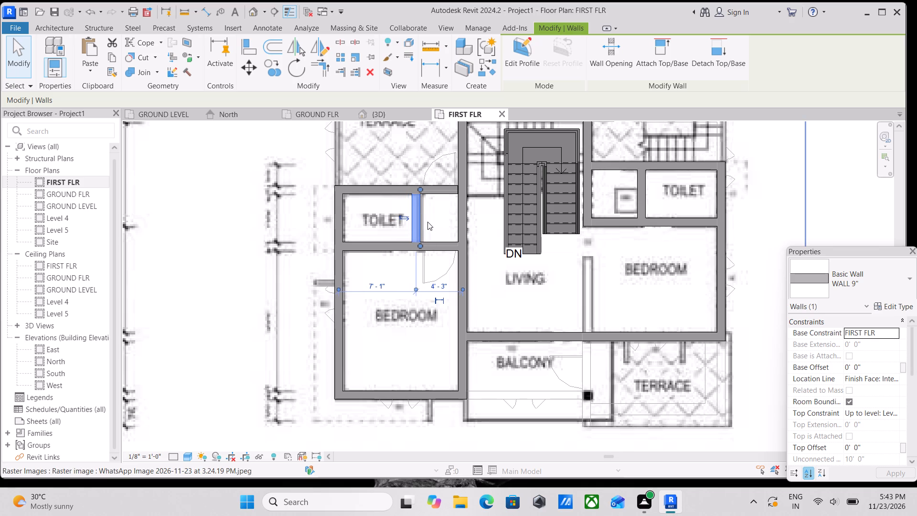
key("Right")
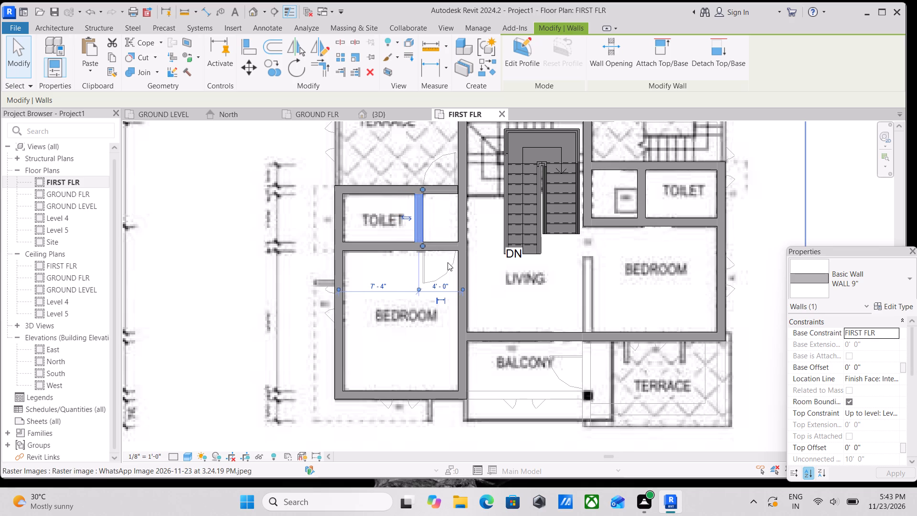
key("Escape")
Review the first floor plan against the reference image, from the west toilet to the terraces and balcony.
scroll(431, 212, "up", 2)
scroll(431, 212, "down", 1)
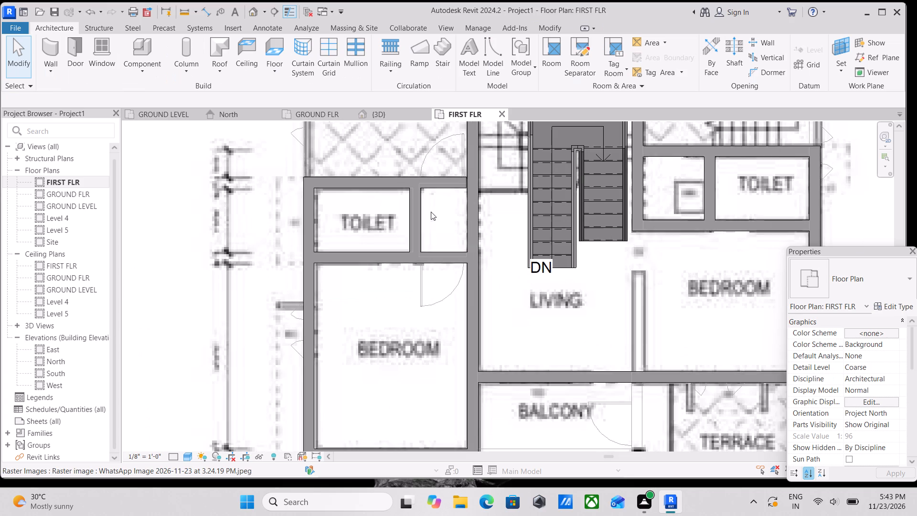
scroll(431, 212, "down", 1)
middle_click_drag(431, 212, 445, 262)
scroll(445, 262, "down", 1)
middle_click_drag(445, 262, 449, 286)
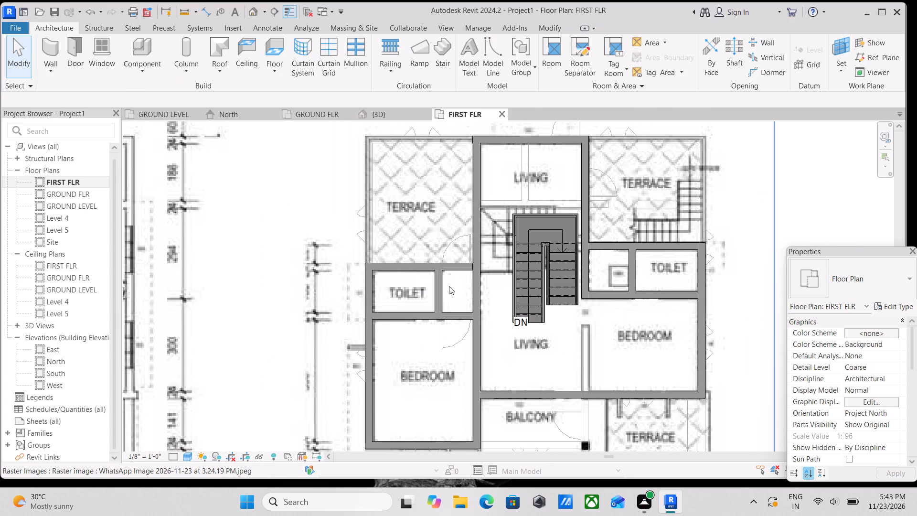
scroll(449, 286, "down", 2)
middle_click_drag(449, 286, 451, 303)
scroll(544, 205, "up", 3)
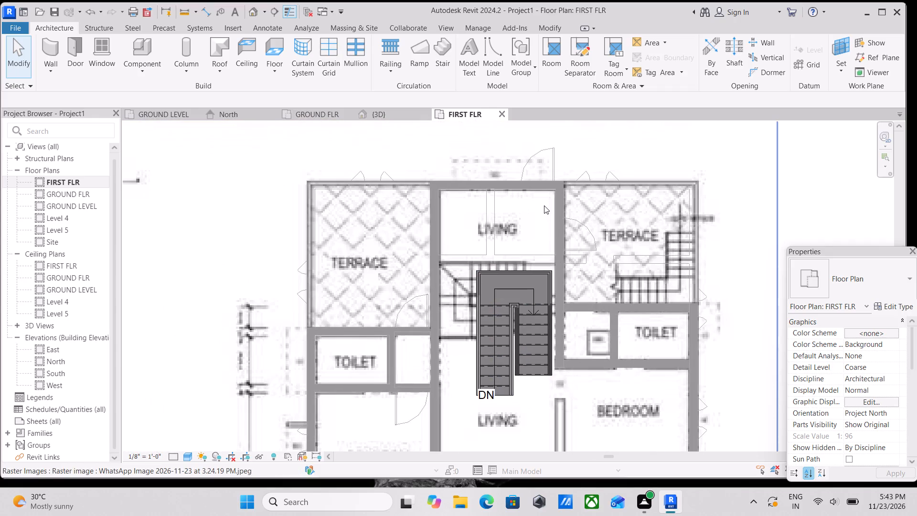
scroll(603, 251, "down", 3)
scroll(546, 262, "down", 2)
middle_click_drag(546, 262, 525, 221)
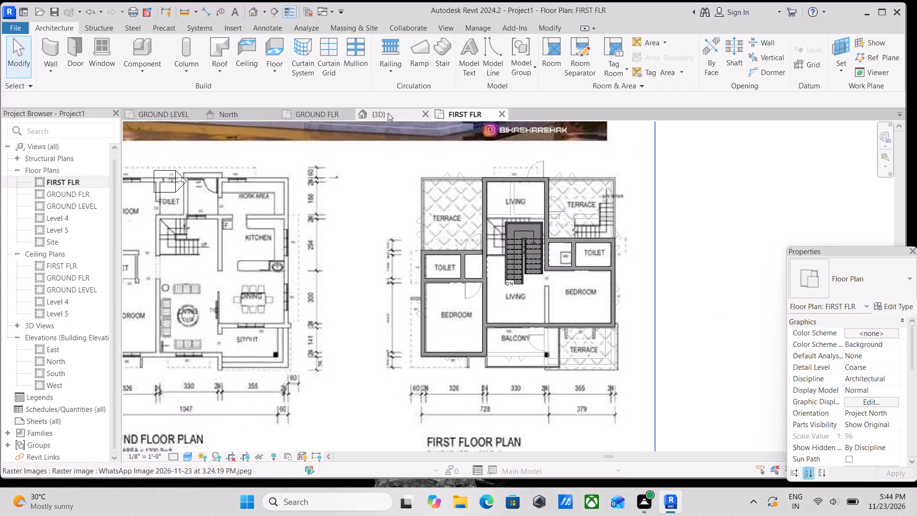
Examine the first floor walls above the ground floor in the 3D view.
left_click(388, 113)
scroll(462, 380, "up", 2)
middle_click_drag(446, 364, 442, 250)
scroll(441, 341, "down", 1)
scroll(403, 312, "up", 3)
scroll(473, 274, "up", 2)
middle_click_drag(411, 281, 523, 323)
scroll(428, 297, "up", 3)
scroll(427, 297, "down", 5)
middle_click_drag(427, 297, 453, 322)
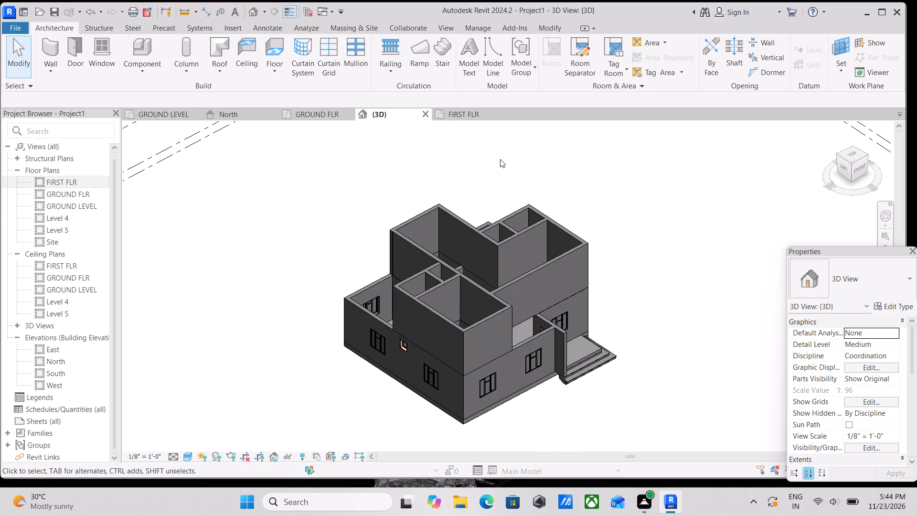
In the first floor plan, draw a WALL 9" between living room and east bedroom, about 9'-10" north from the balcony-side wall to the toilet corner.
left_click(440, 111)
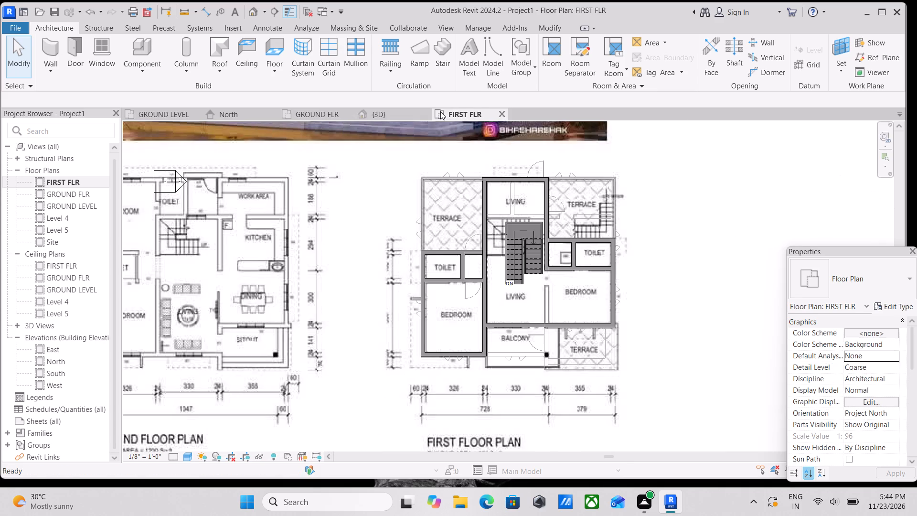
scroll(387, 266, "up", 1)
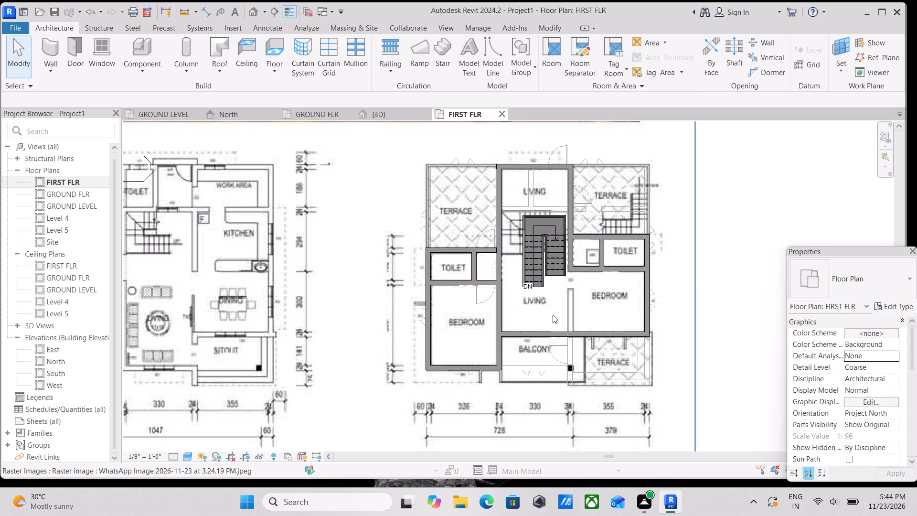
scroll(508, 305, "up", 2)
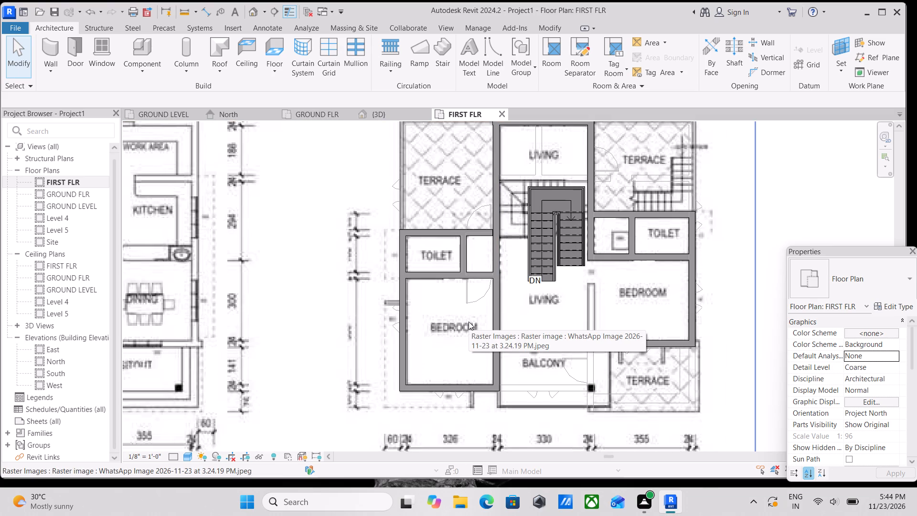
scroll(626, 281, "up", 1)
middle_click_drag(626, 281, 616, 356)
scroll(613, 350, "down", 1)
middle_click_drag(613, 350, 609, 276)
key("Escape")
scroll(600, 347, "up", 2)
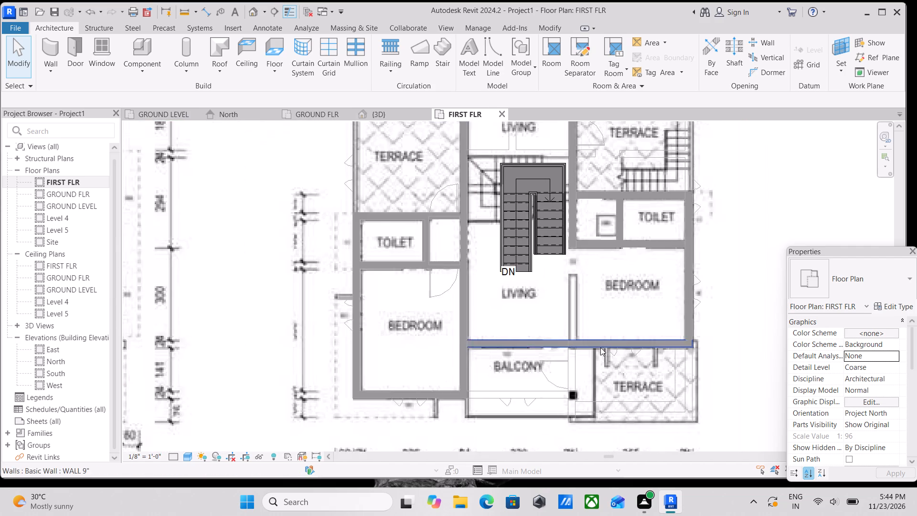
type("WA")
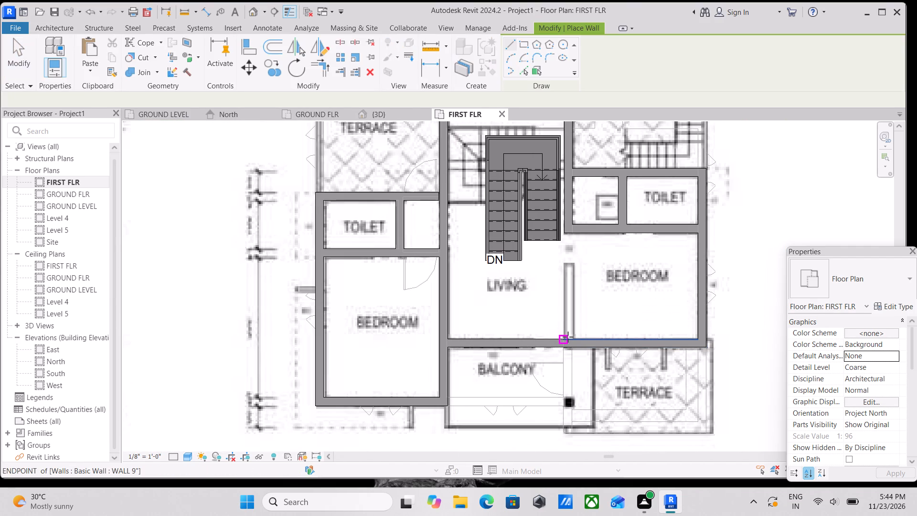
left_click(568, 337)
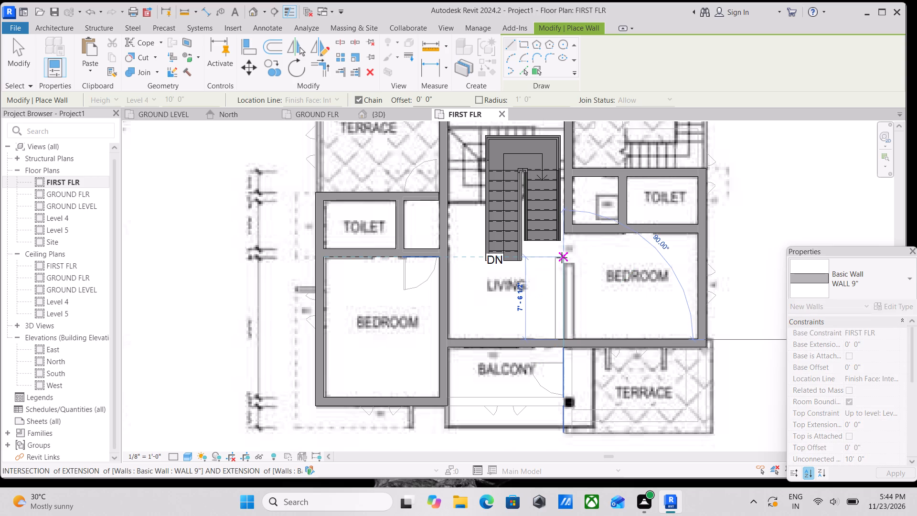
key("space")
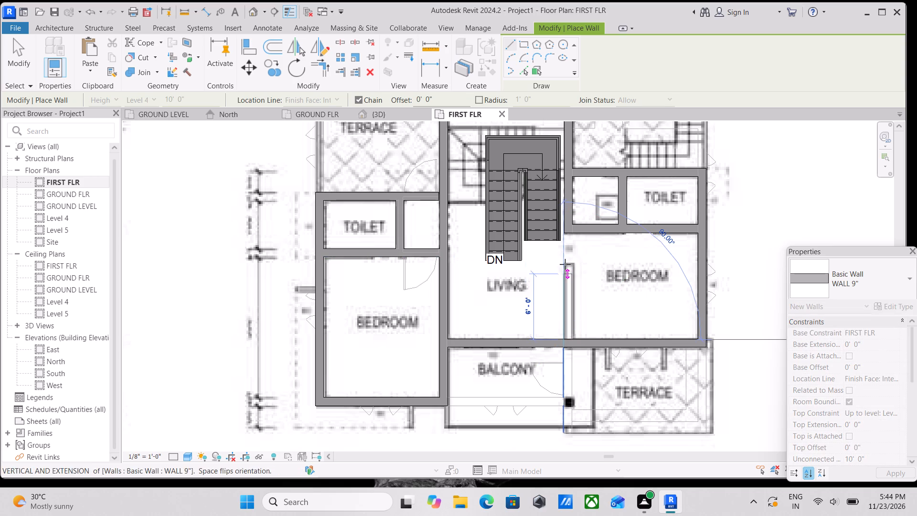
middle_click_drag(565, 253, 571, 290)
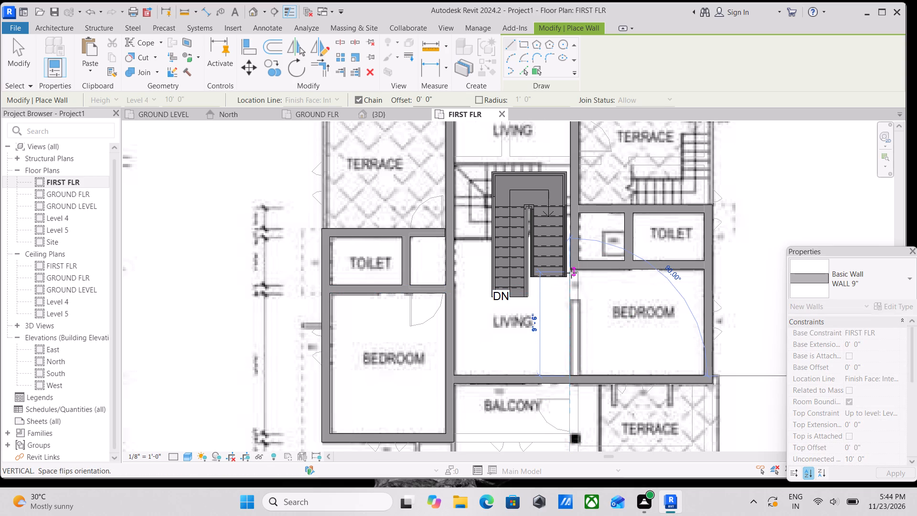
scroll(570, 268, "up", 7)
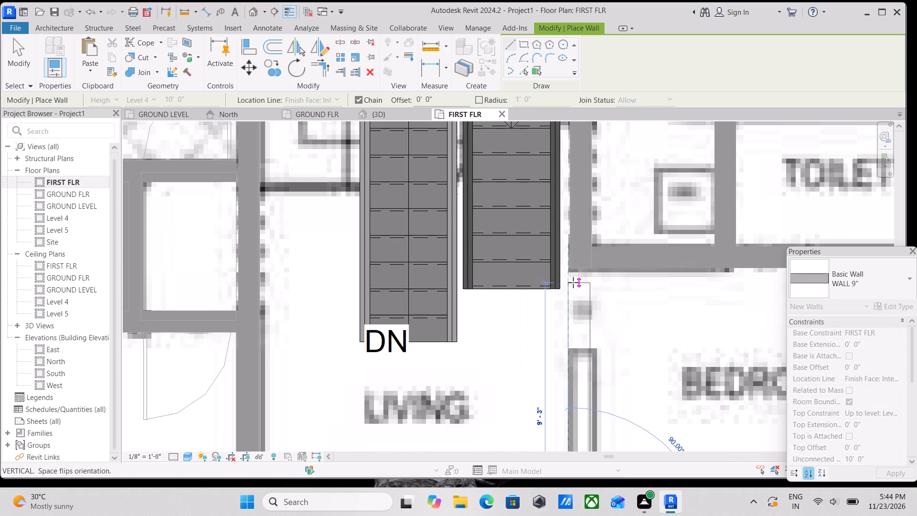
scroll(569, 278, "up", 1)
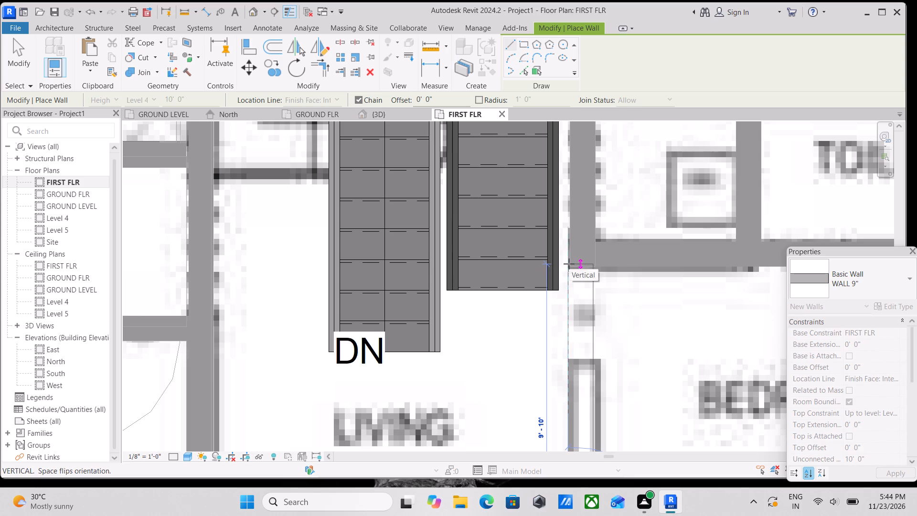
left_click(569, 264)
key("Escape")
key("Escape")
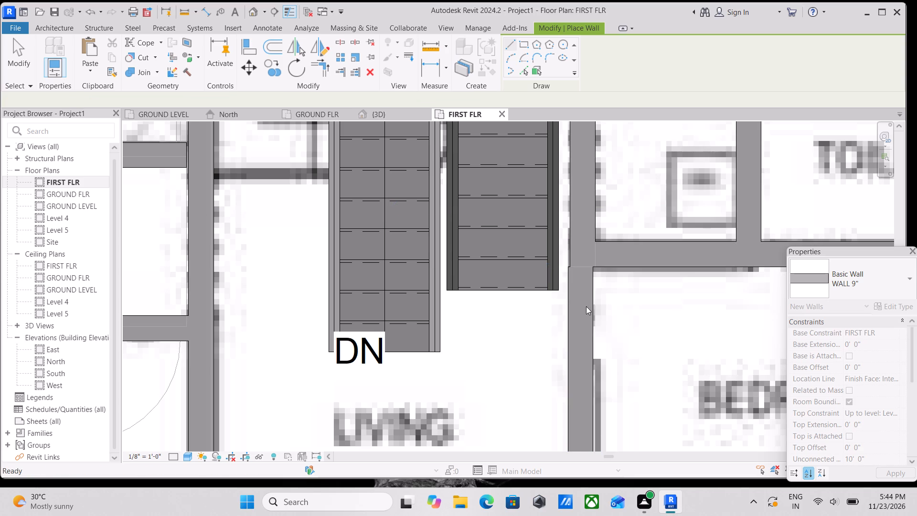
key("Escape")
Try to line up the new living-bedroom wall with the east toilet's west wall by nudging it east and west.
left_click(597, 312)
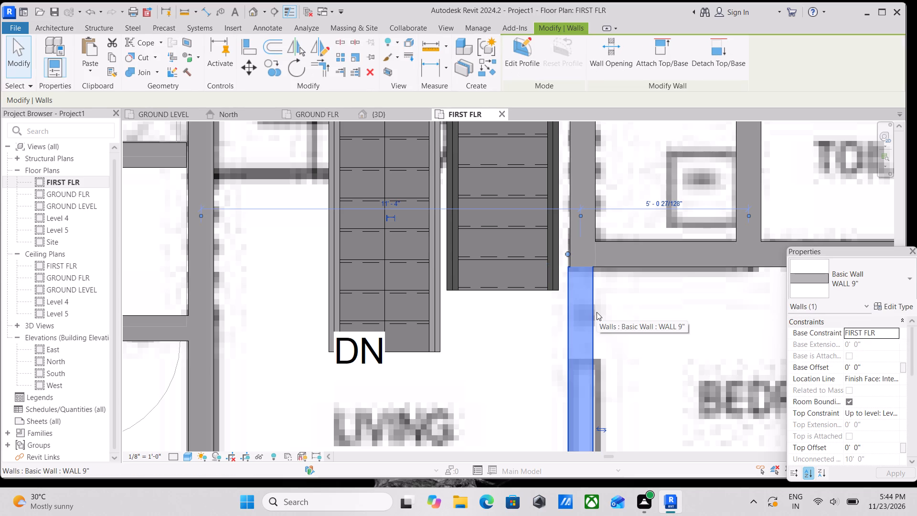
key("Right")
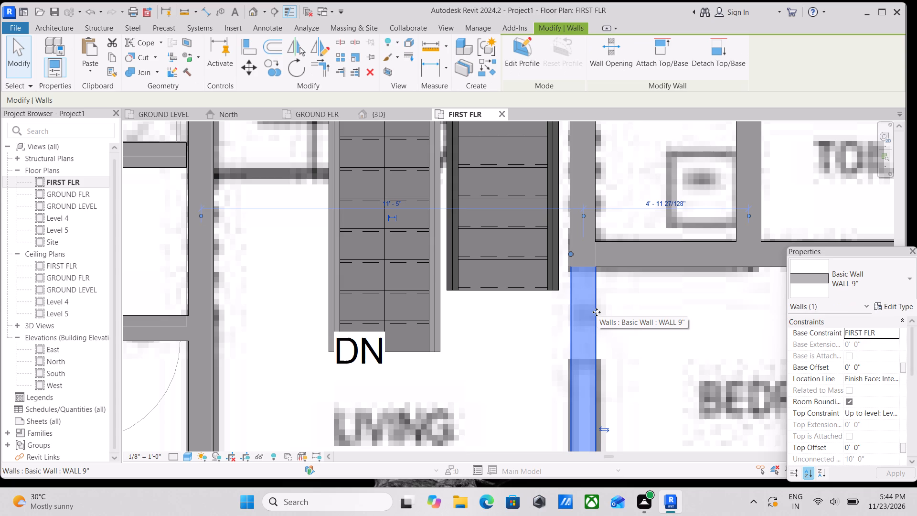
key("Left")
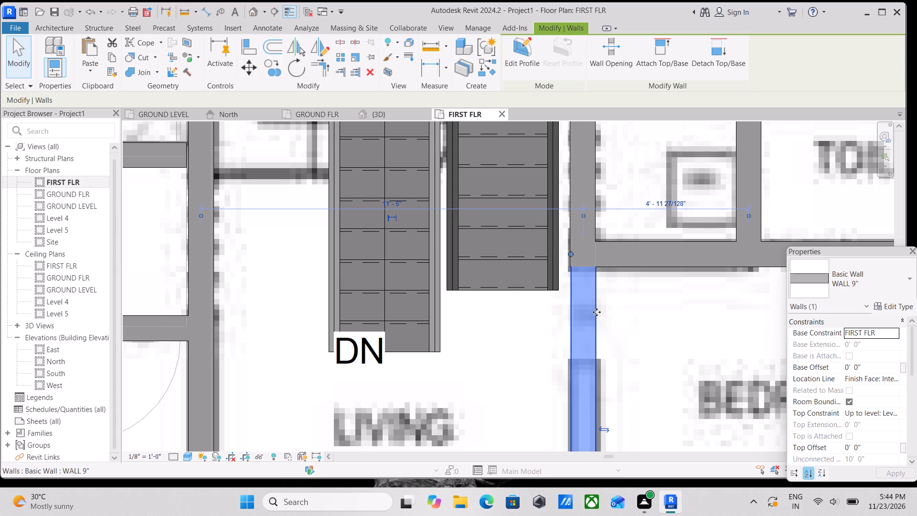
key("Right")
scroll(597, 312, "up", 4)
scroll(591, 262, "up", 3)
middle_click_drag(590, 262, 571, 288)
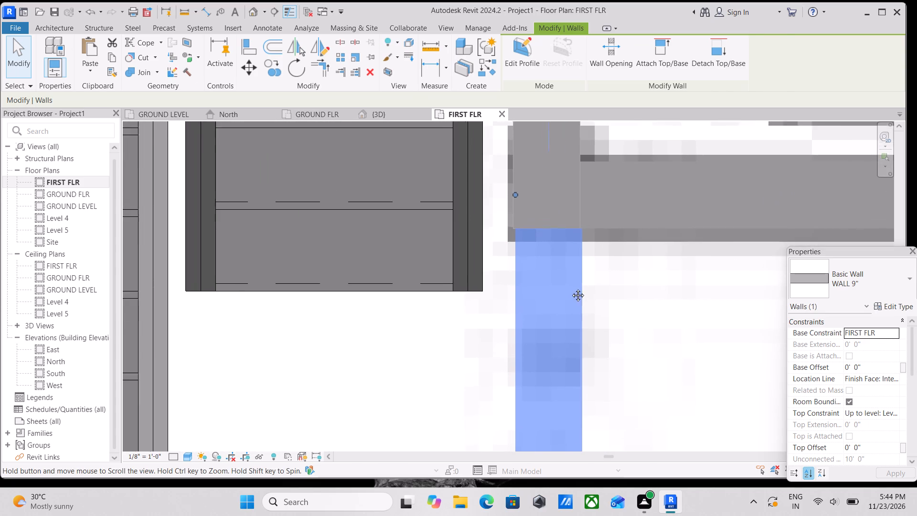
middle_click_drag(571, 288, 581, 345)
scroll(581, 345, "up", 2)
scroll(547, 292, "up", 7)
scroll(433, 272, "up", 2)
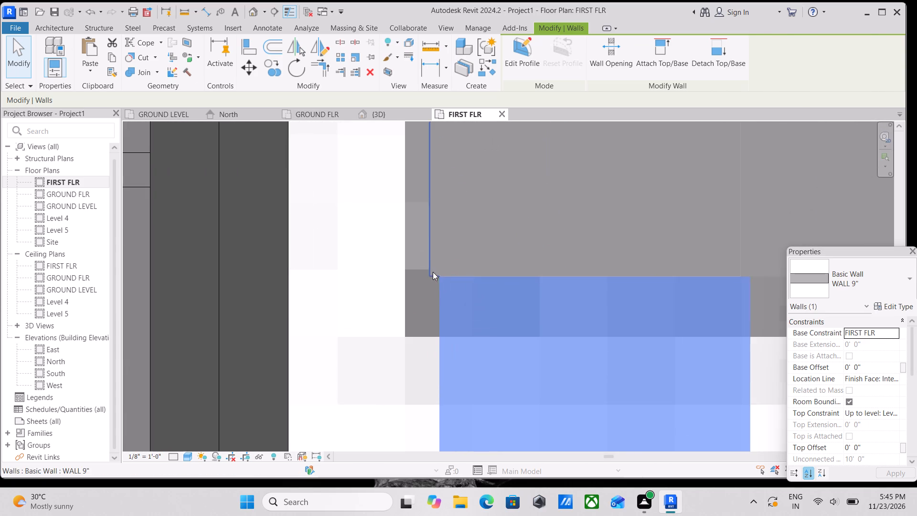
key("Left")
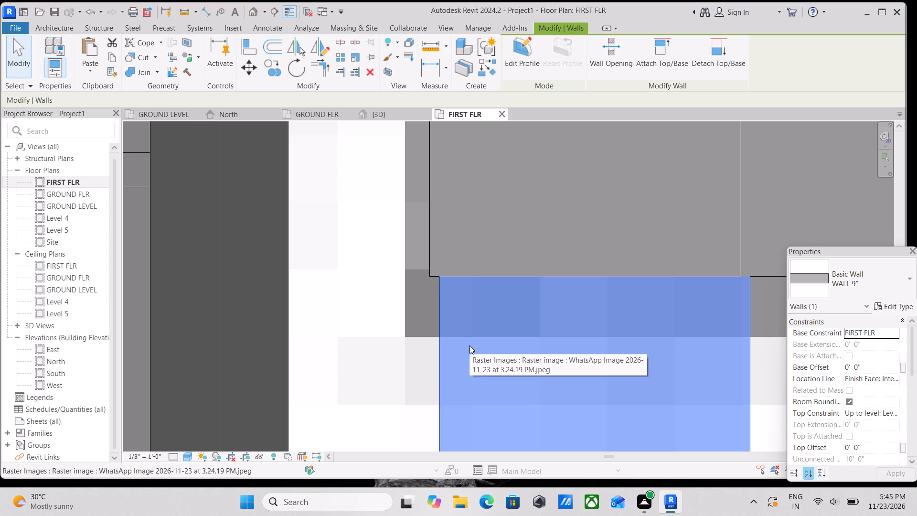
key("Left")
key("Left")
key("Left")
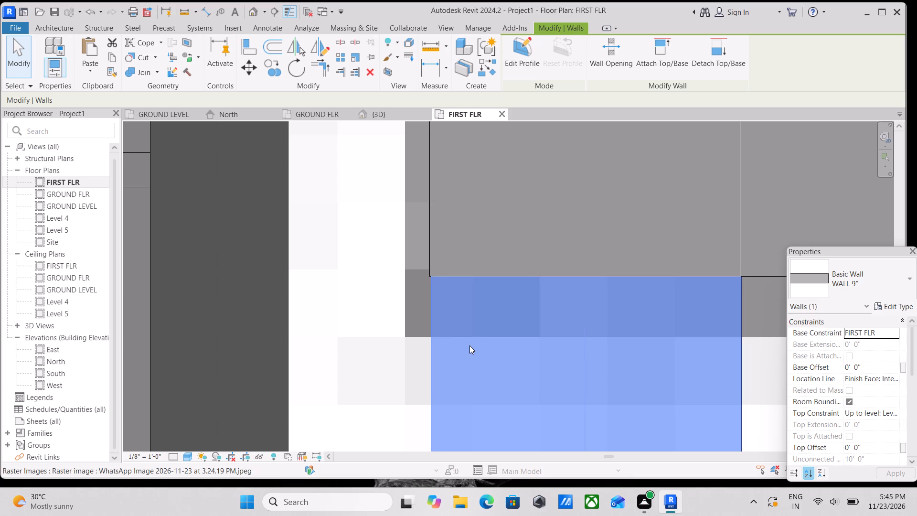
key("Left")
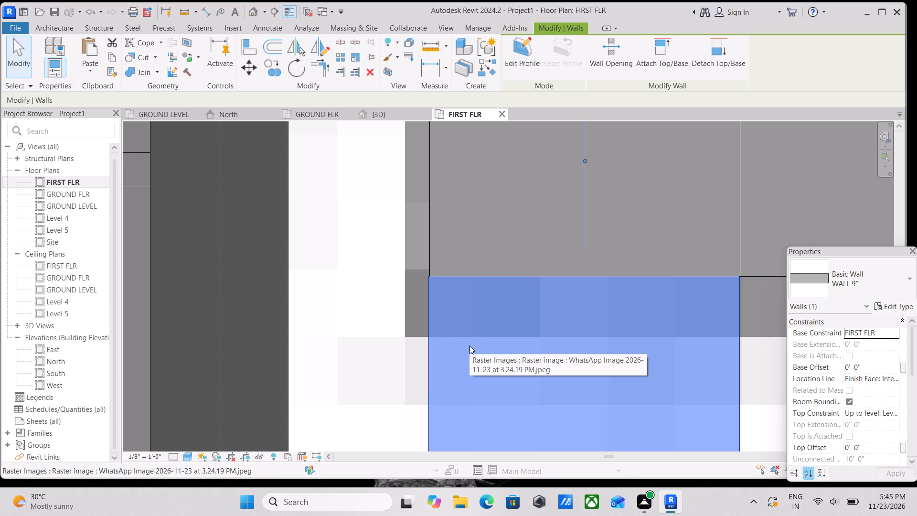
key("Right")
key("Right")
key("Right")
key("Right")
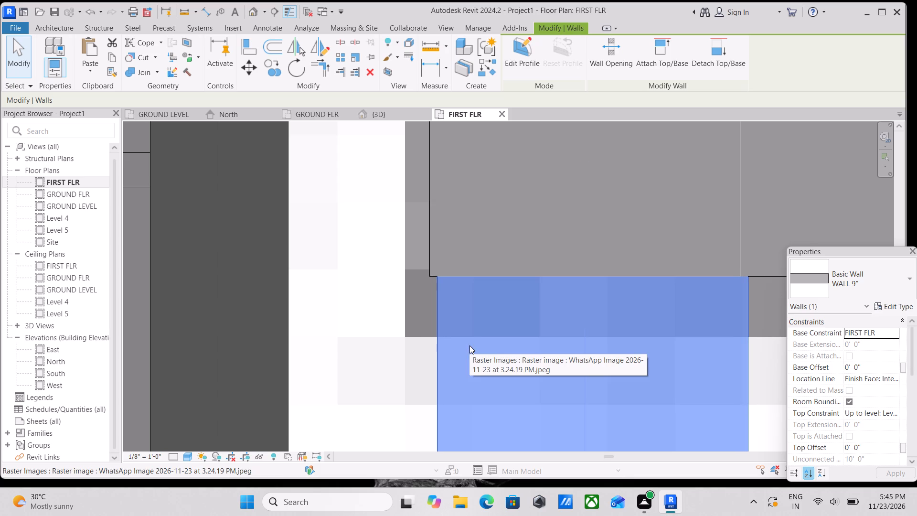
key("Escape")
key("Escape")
Align the west face of the living-bedroom wall with the west face of the wall continuing north beside the east toilet.
scroll(498, 248, "up", 3)
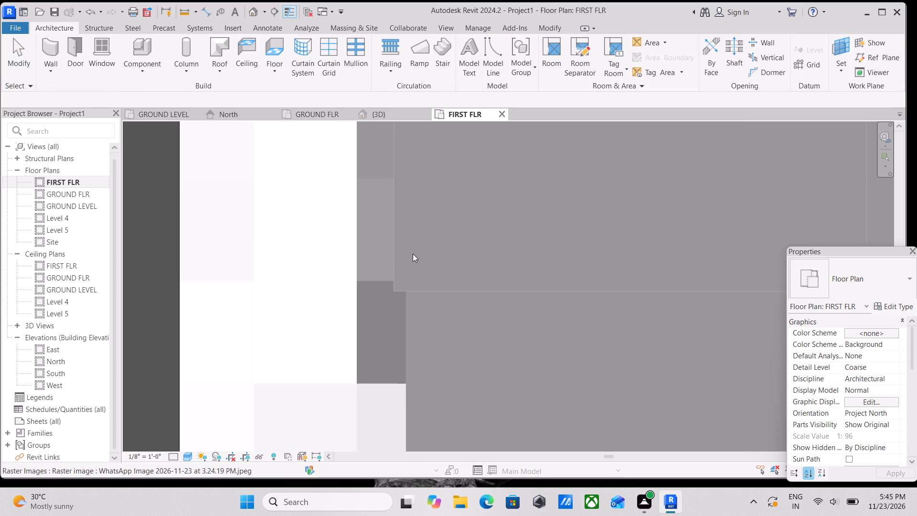
middle_click_drag(413, 254, 414, 265)
key("a")
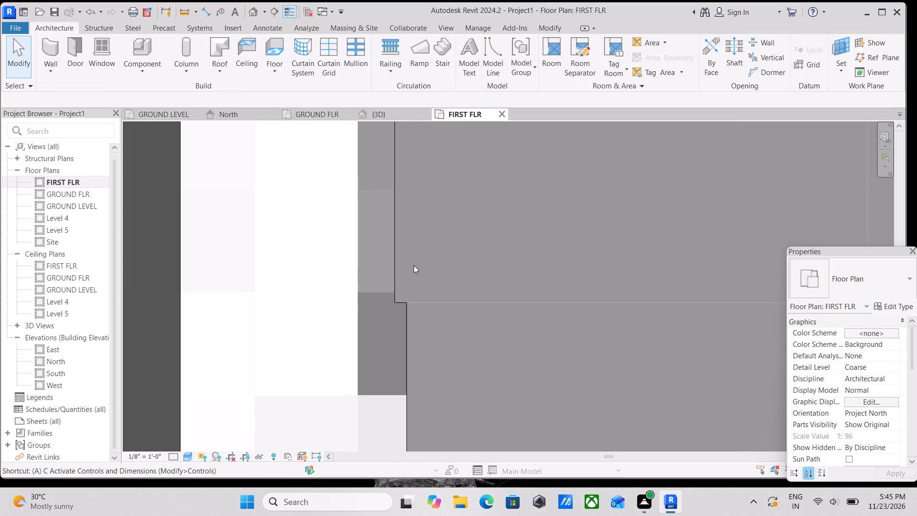
scroll(402, 250, "up", 2)
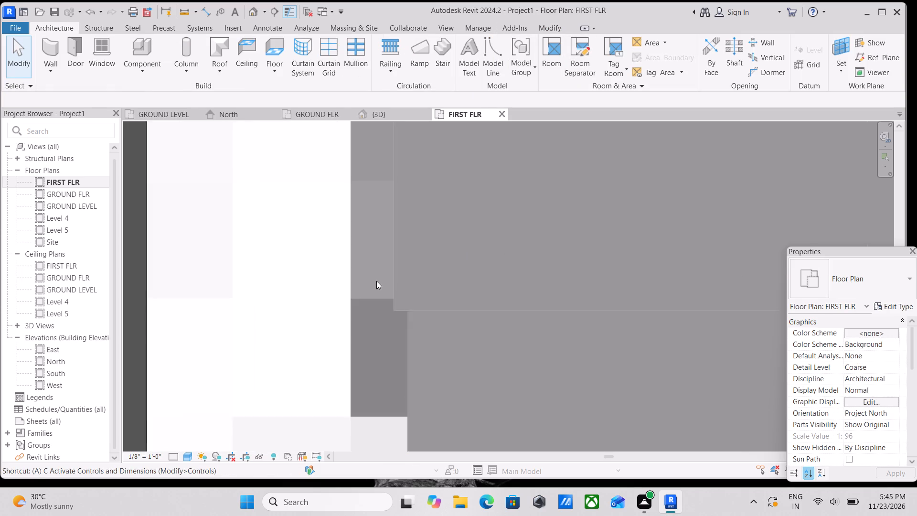
type("AL")
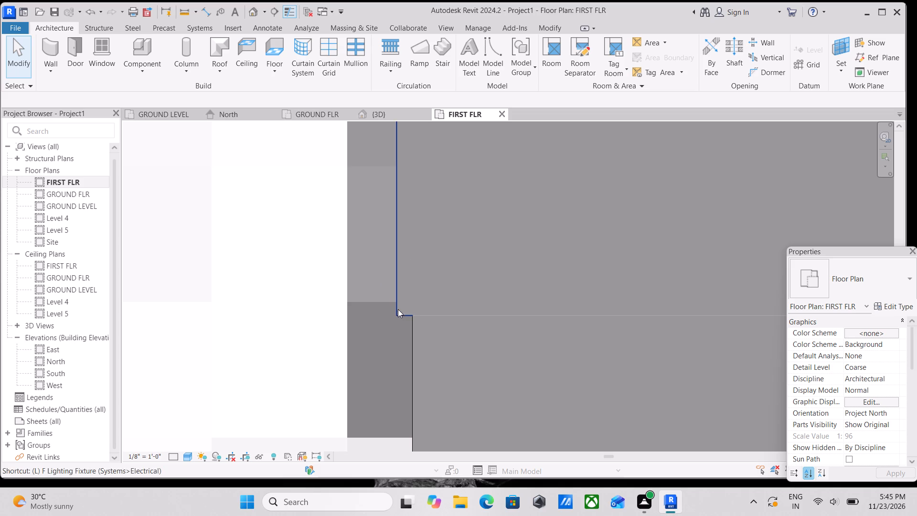
left_click(398, 299)
key("Escape")
scroll(407, 290, "down", 3)
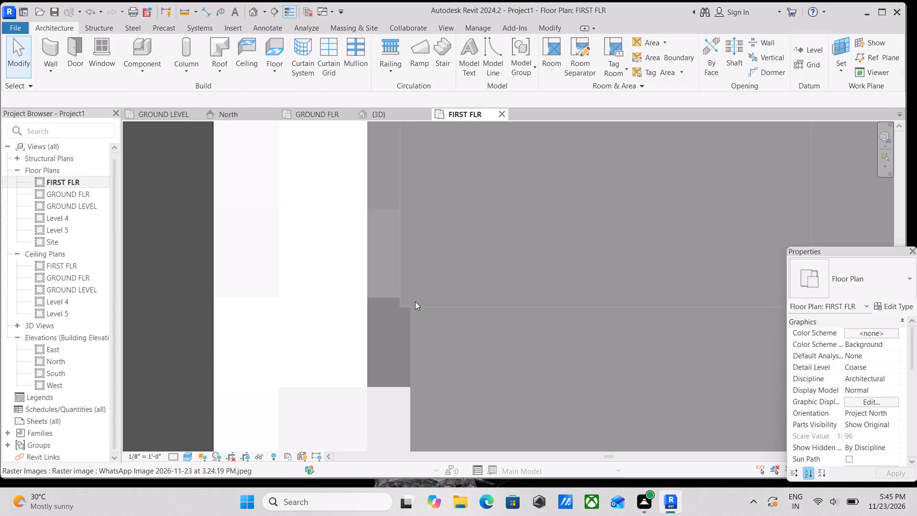
key("Escape")
scroll(416, 301, "down", 3)
type("AL")
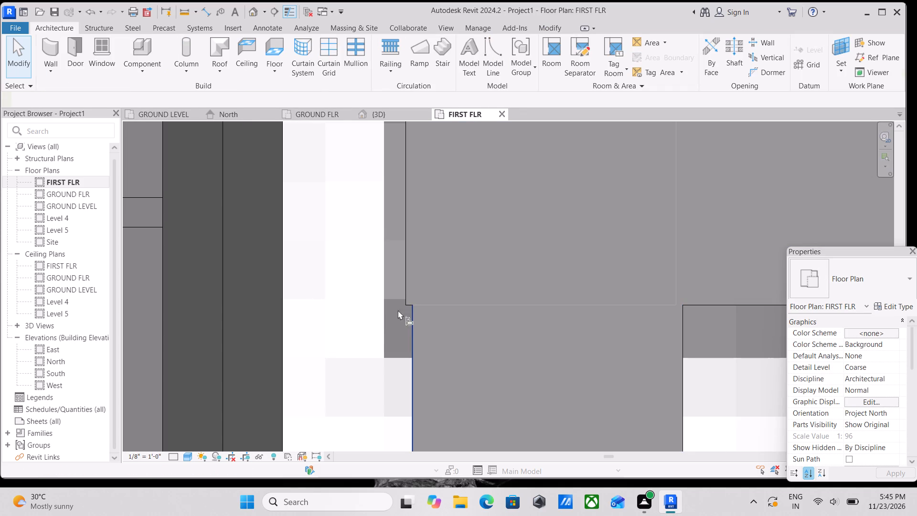
left_click(403, 280)
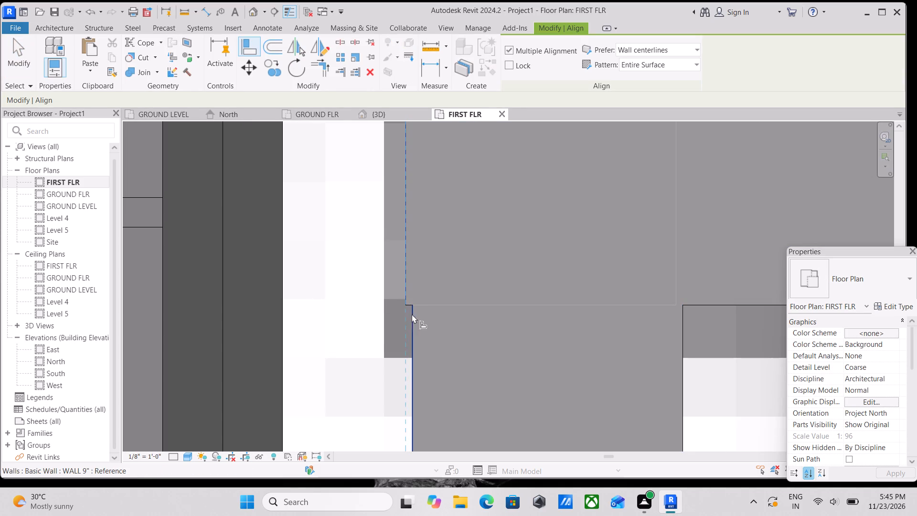
left_click(412, 324)
scroll(412, 324, "down", 5)
key("Escape")
scroll(412, 324, "down", 5)
key("Escape")
scroll(412, 324, "down", 5)
key("Escape")
scroll(412, 324, "down", 5)
middle_click_drag(412, 324, 420, 262)
key("Escape")
scroll(421, 356, "down", 3)
middle_click_drag(421, 356, 416, 313)
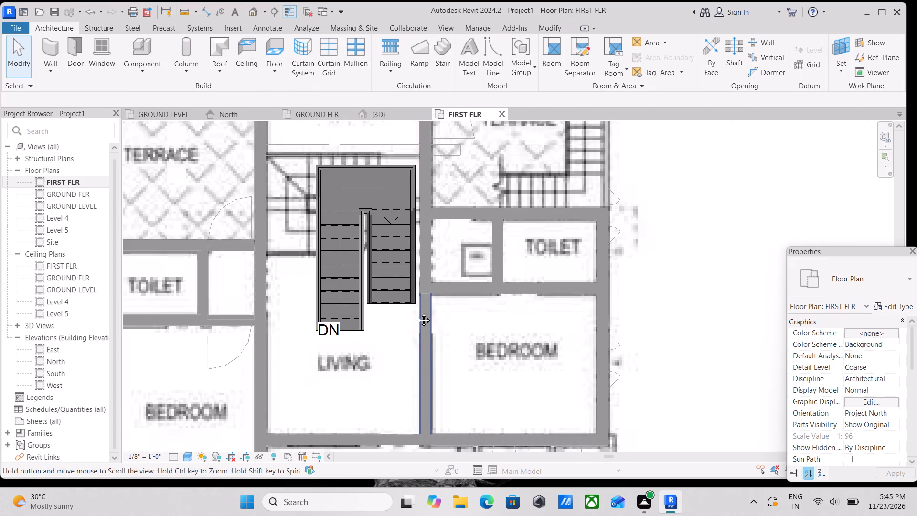
Review the first floor walls against the reference plan, especially around the east toilet, bedroom and terrace.
middle_click_drag(416, 313, 417, 294)
scroll(513, 283, "down", 4)
middle_click_drag(515, 280, 517, 309)
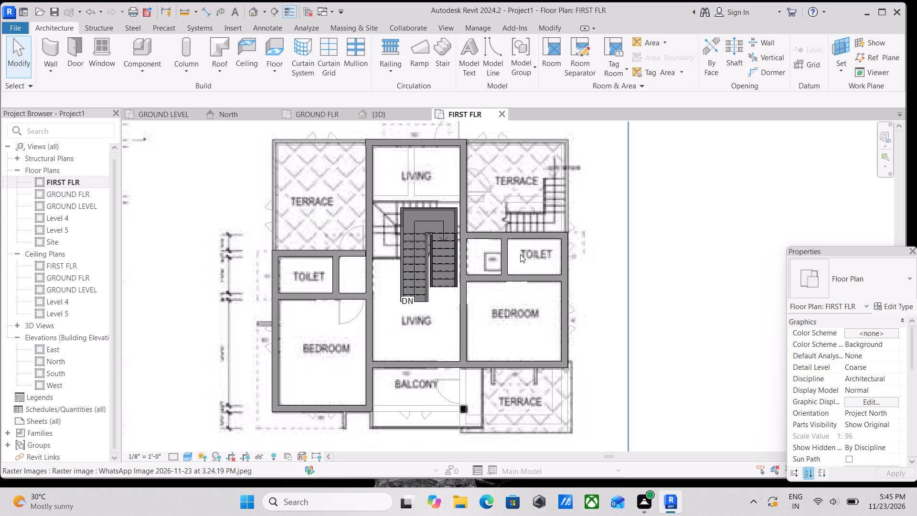
scroll(520, 254, "up", 1)
scroll(578, 247, "up", 2)
middle_click_drag(518, 268, 531, 308)
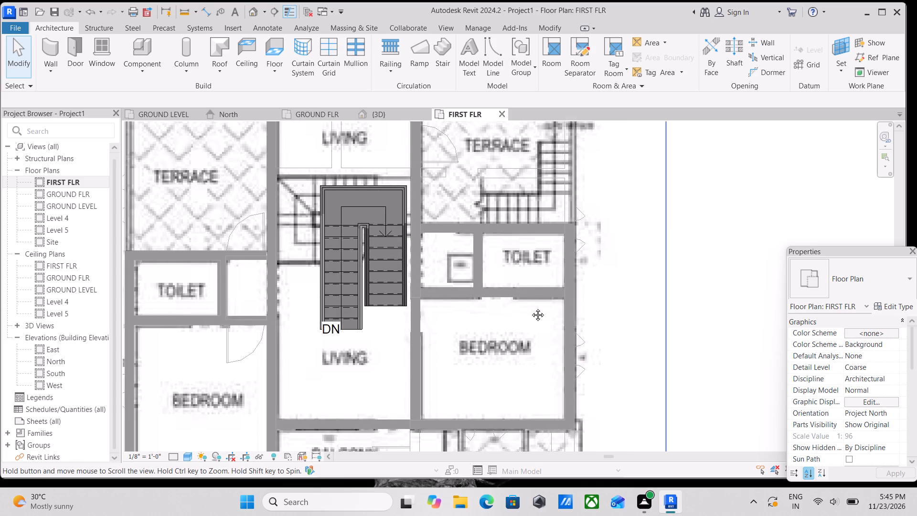
middle_click_drag(531, 308, 532, 313)
scroll(519, 325, "up", 3)
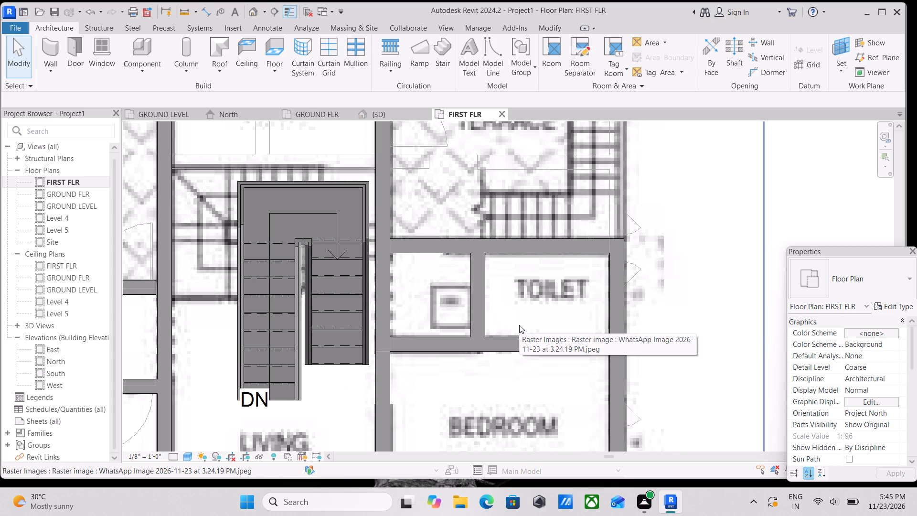
scroll(519, 325, "down", 1)
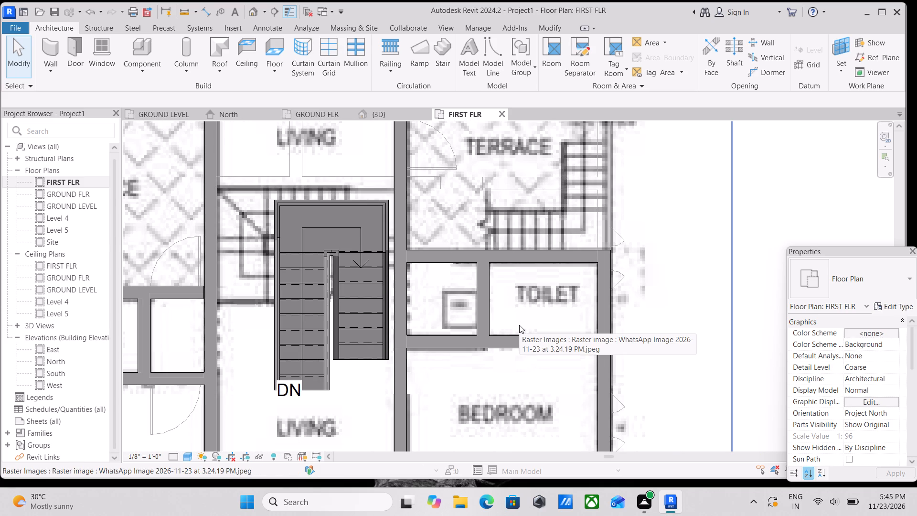
scroll(519, 325, "up", 2)
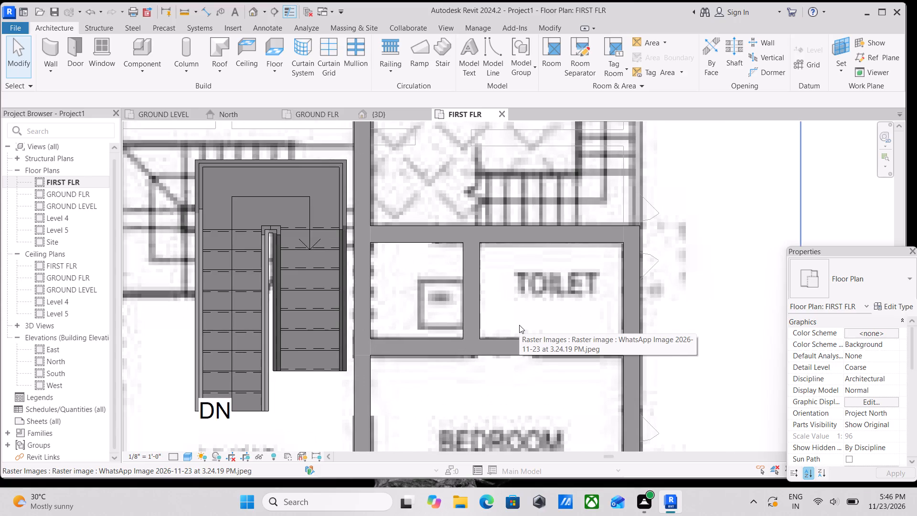
scroll(519, 325, "down", 7)
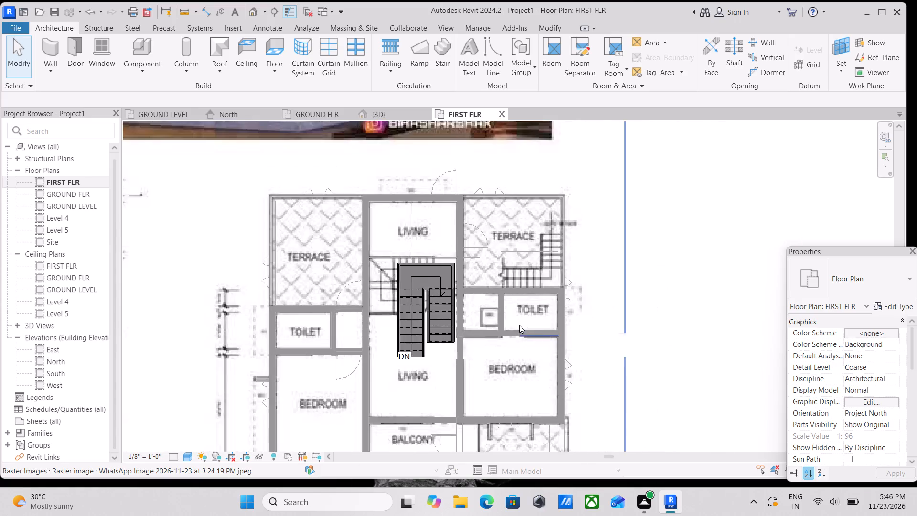
Examine the first floor walls against the reference plan, especially around the staircase, terraces and toilets.
scroll(519, 325, "down", 2)
middle_click_drag(519, 325, 545, 299)
scroll(470, 276, "up", 2)
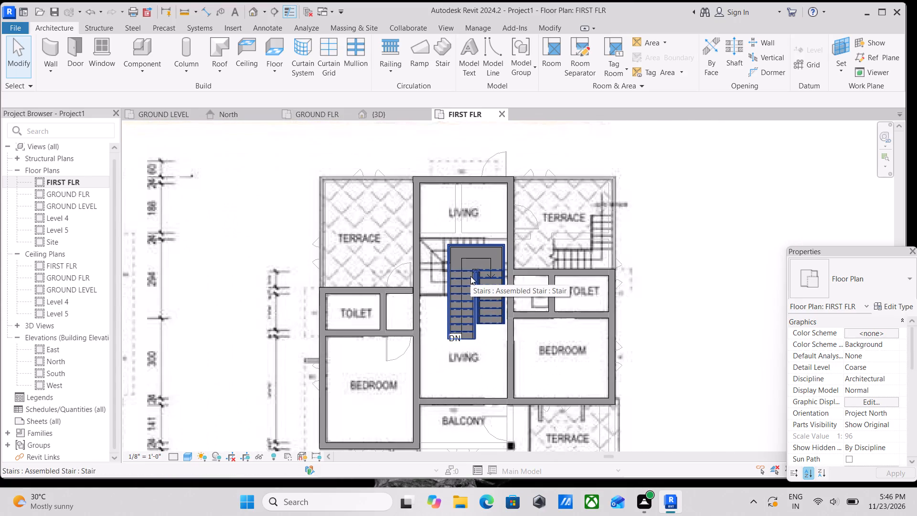
scroll(470, 276, "up", 3)
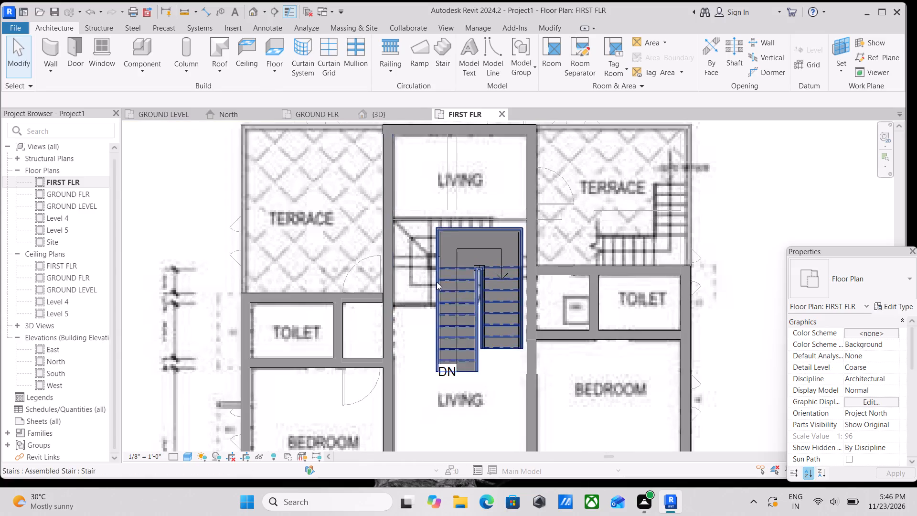
scroll(437, 282, "down", 2)
middle_click_drag(437, 283, 437, 269)
scroll(487, 304, "down", 1)
middle_click_drag(487, 305, 513, 312)
scroll(422, 273, "down", 2)
middle_click_drag(422, 273, 447, 301)
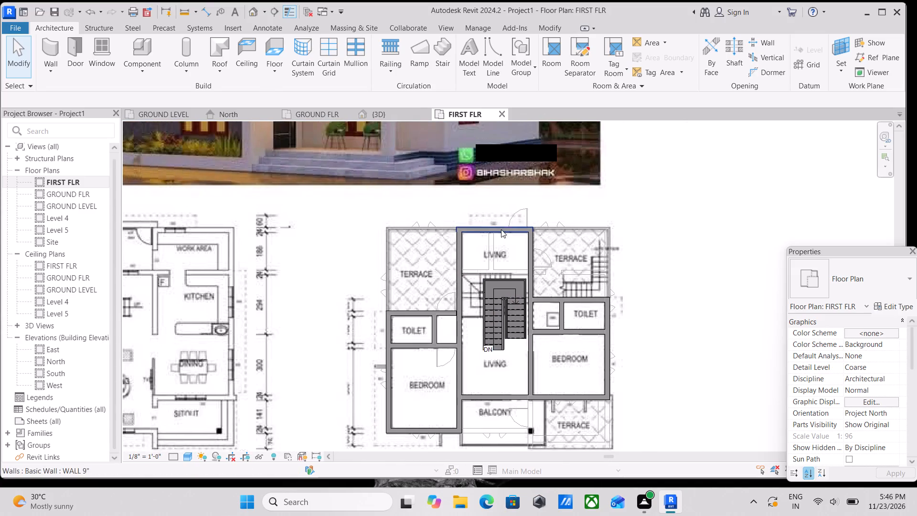
scroll(419, 310, "up", 2)
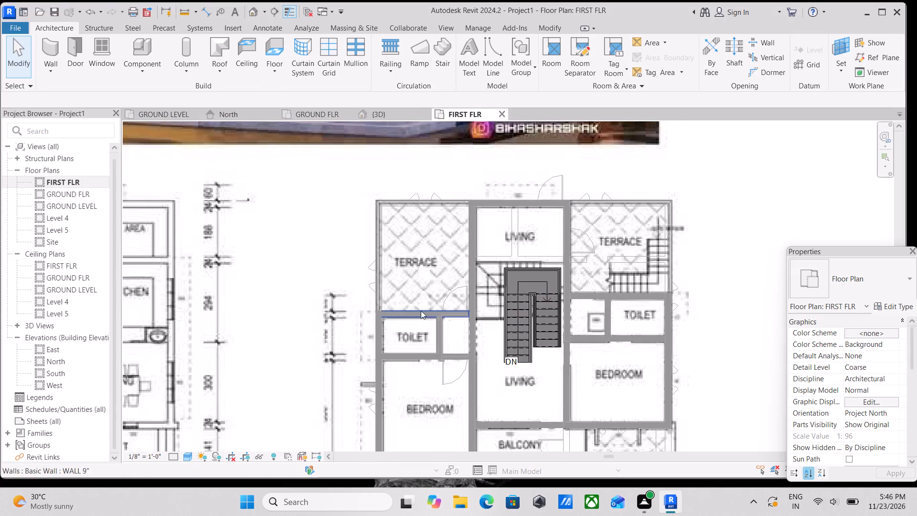
scroll(408, 299, "up", 3)
scroll(423, 308, "down", 2)
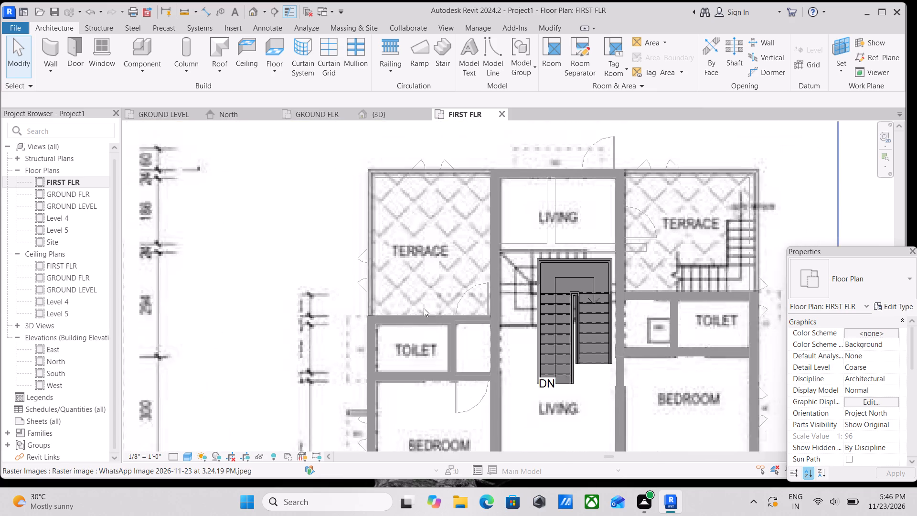
middle_click_drag(424, 308, 432, 302)
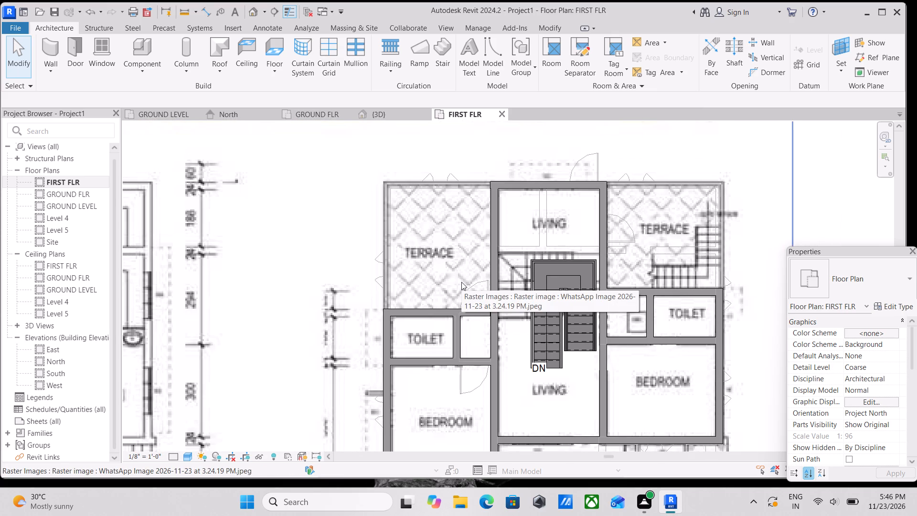
Temporarily hide the assembled stair and both of its handrails in the first floor plan.
left_click(539, 266)
scroll(567, 326, "up", 2)
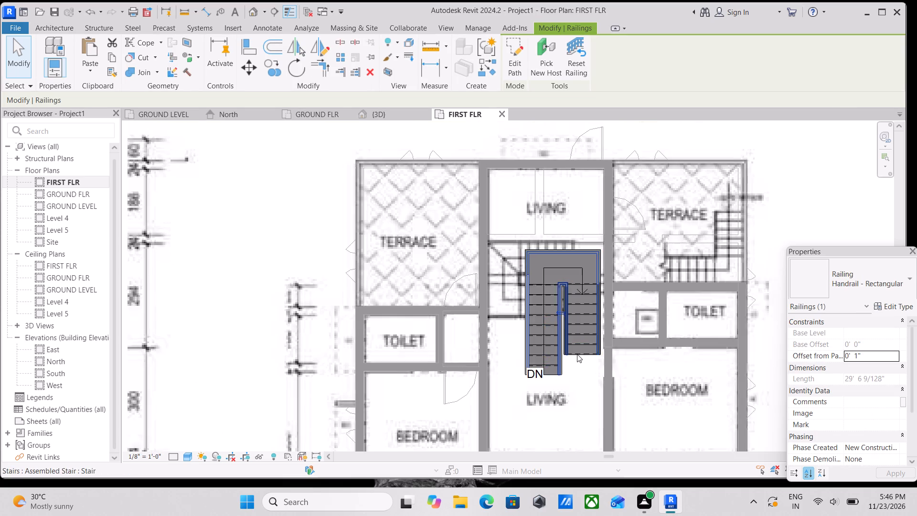
key("Escape")
left_click(583, 353)
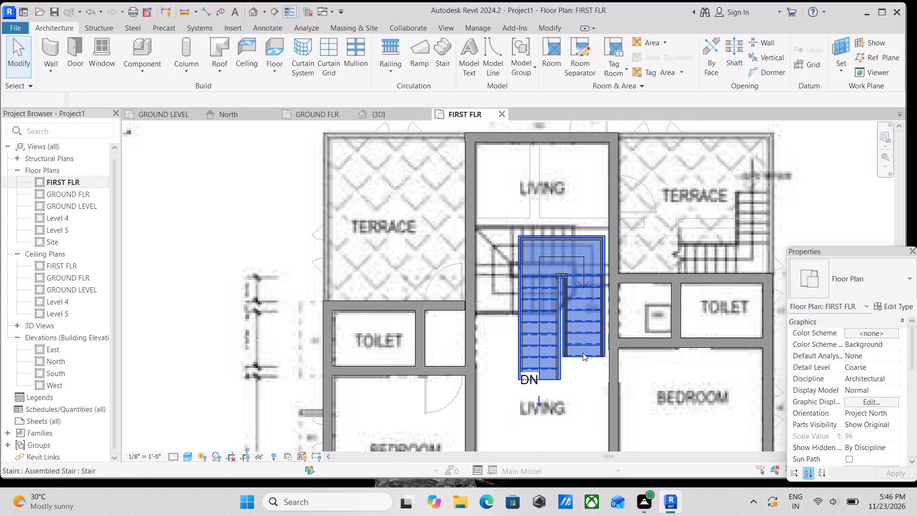
type("HH")
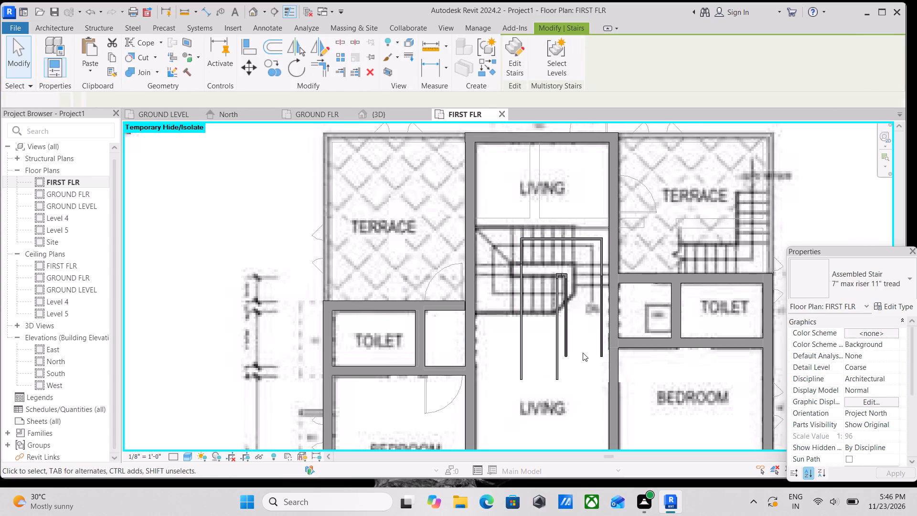
left_click(563, 317)
type("HH")
left_click(600, 307)
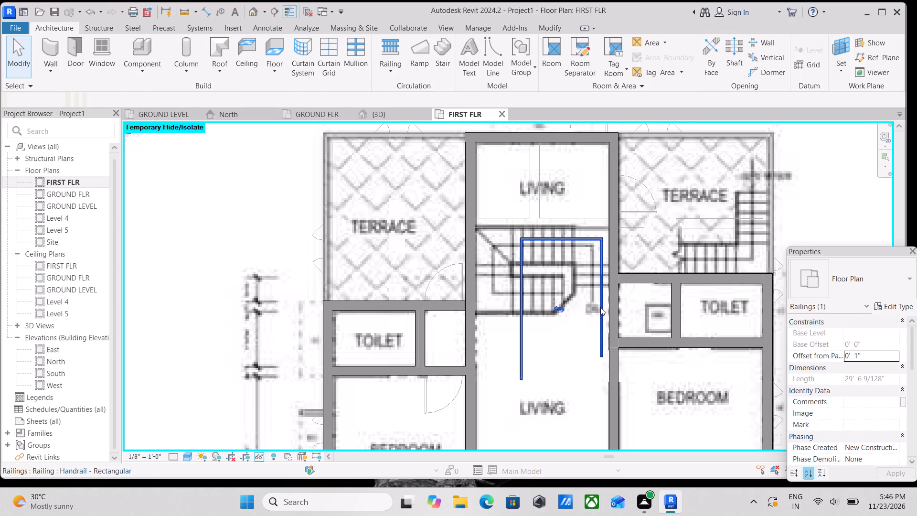
type("HH")
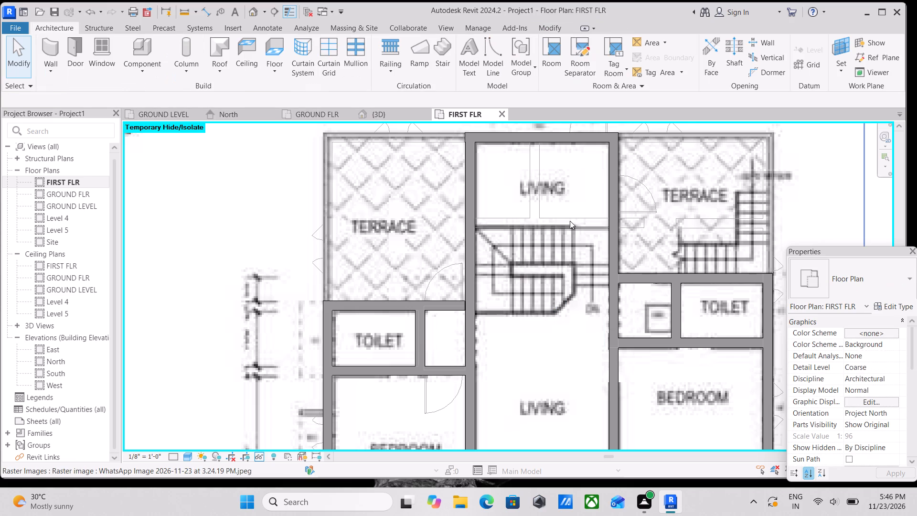
Start a new architectural floor boundary sketch on the FIRST FLR level with the Generic - 12" floor type.
scroll(386, 303, "down", 1)
middle_click_drag(382, 296, 401, 283)
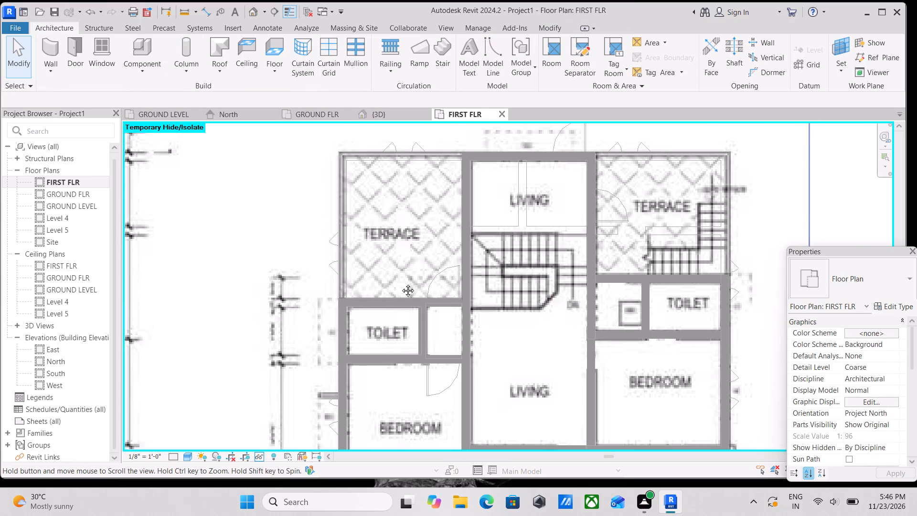
middle_click_drag(401, 283, 406, 279)
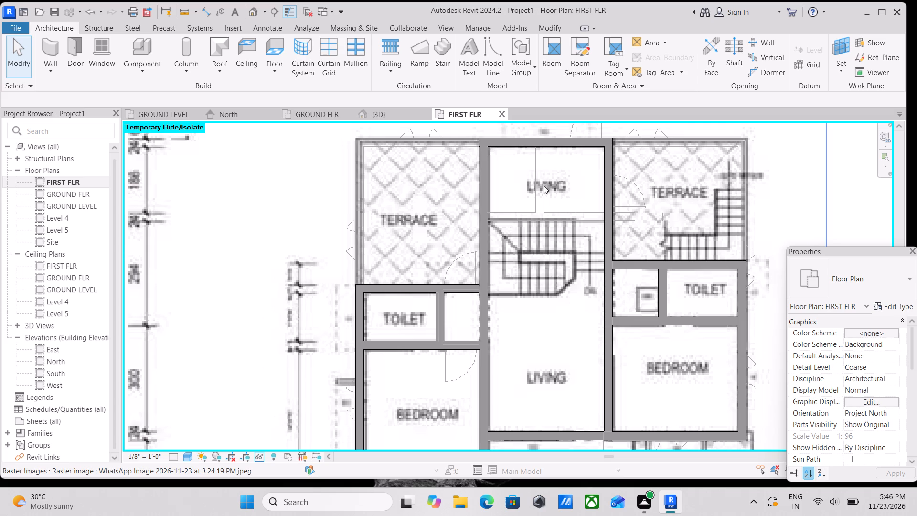
left_click(283, 70)
left_click(303, 94)
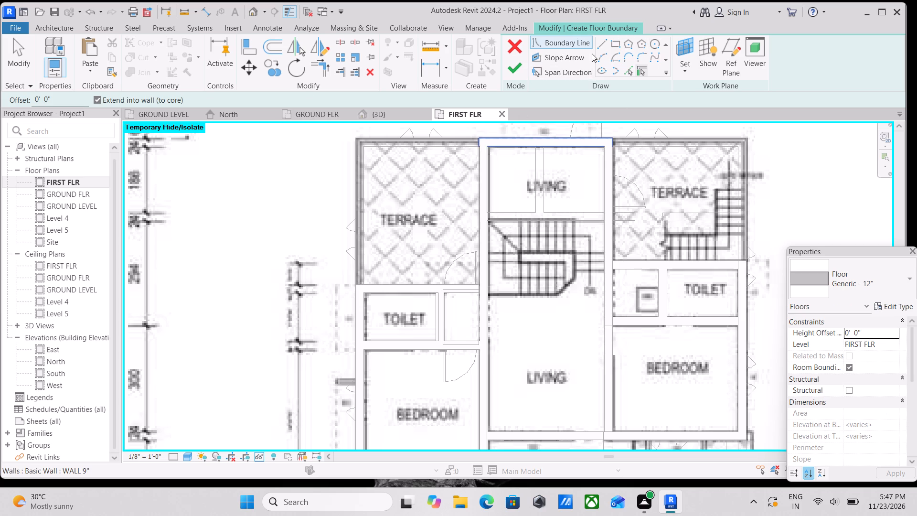
Look over the first floor layout, from the terraces down to the bedrooms and balcony, to plan the floor boundary.
scroll(636, 286, "up", 1)
scroll(529, 189, "down", 2)
middle_click_drag(529, 189, 565, 227)
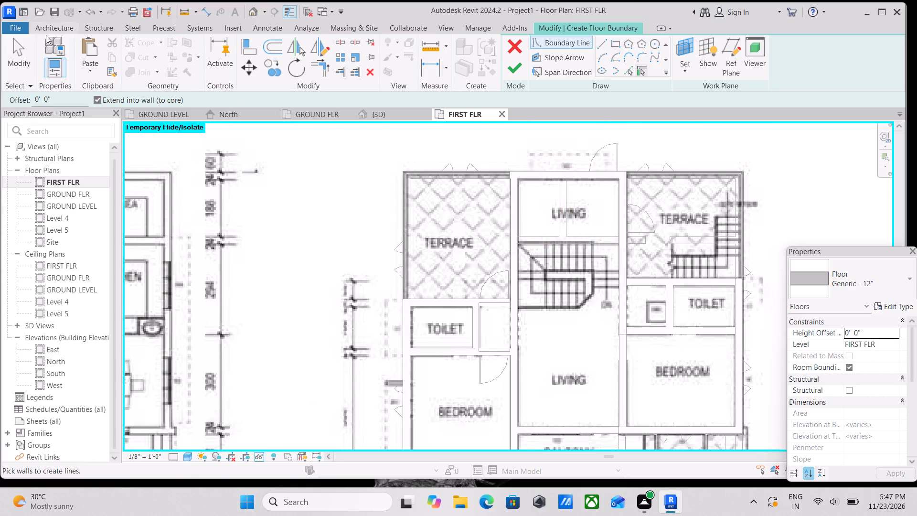
scroll(415, 146, "up", 3)
scroll(483, 164, "down", 2)
middle_click_drag(483, 164, 480, 198)
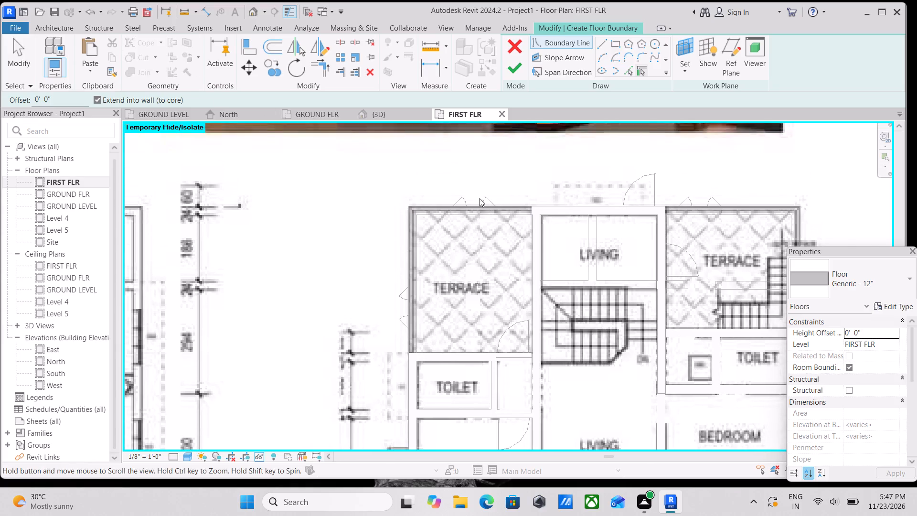
scroll(482, 191, "up", 1)
scroll(494, 177, "down", 1)
middle_click_drag(494, 177, 473, 233)
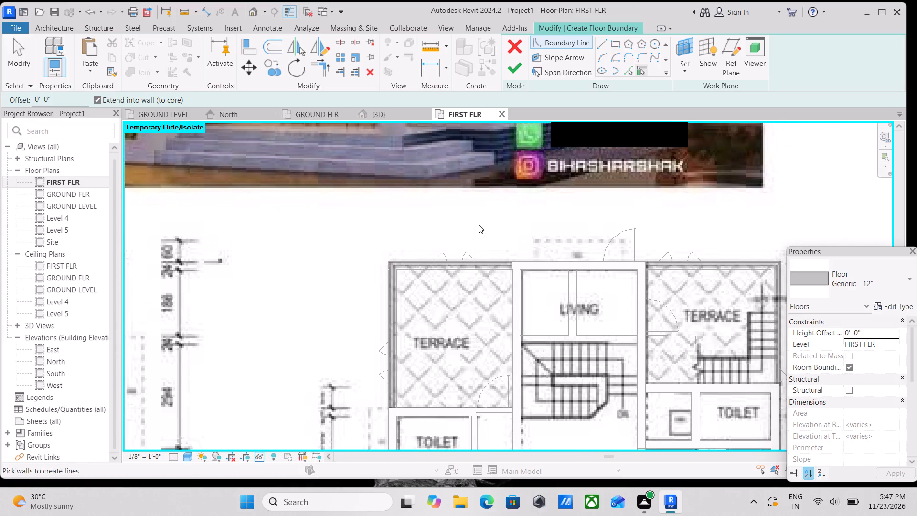
scroll(485, 230, "up", 2)
middle_click_drag(362, 241, 390, 285)
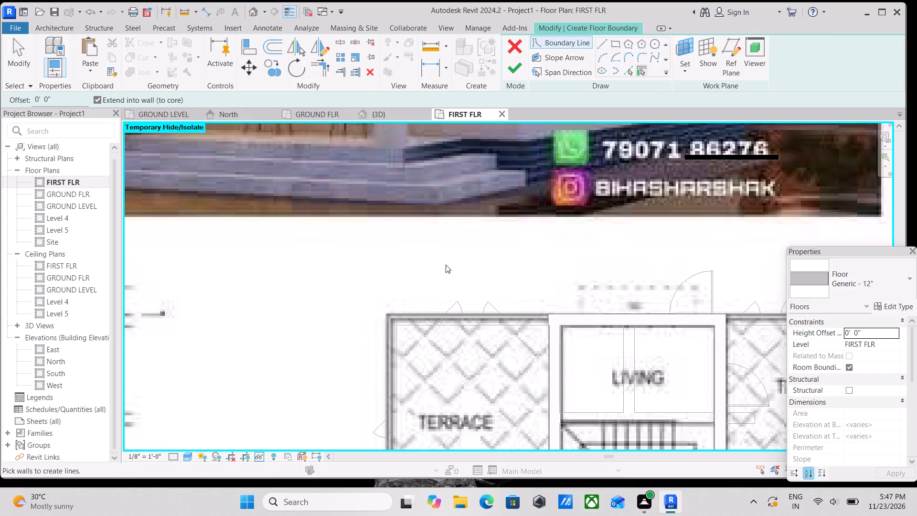
scroll(451, 261, "down", 1)
middle_click_drag(451, 261, 428, 216)
middle_click_drag(508, 278, 513, 222)
scroll(508, 278, "down", 1)
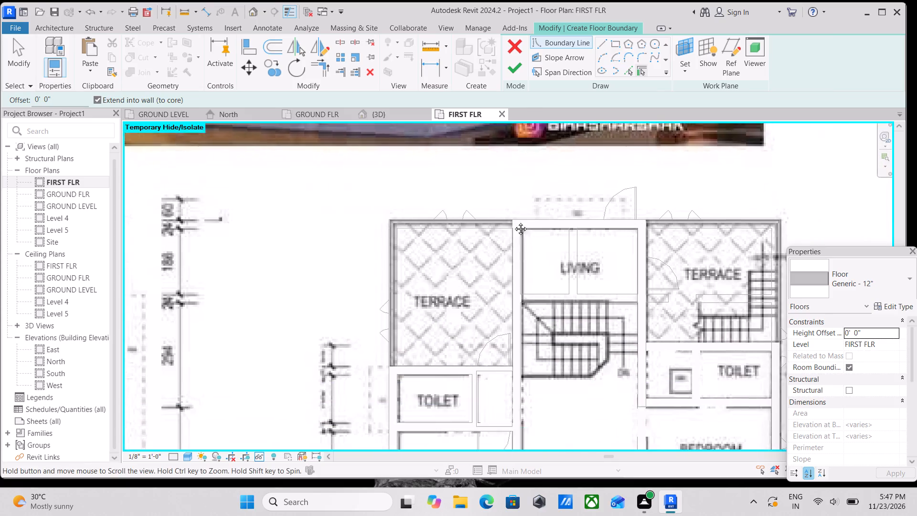
middle_click_drag(513, 222, 518, 215)
middle_click_drag(507, 319, 512, 258)
middle_click_drag(480, 272, 453, 245)
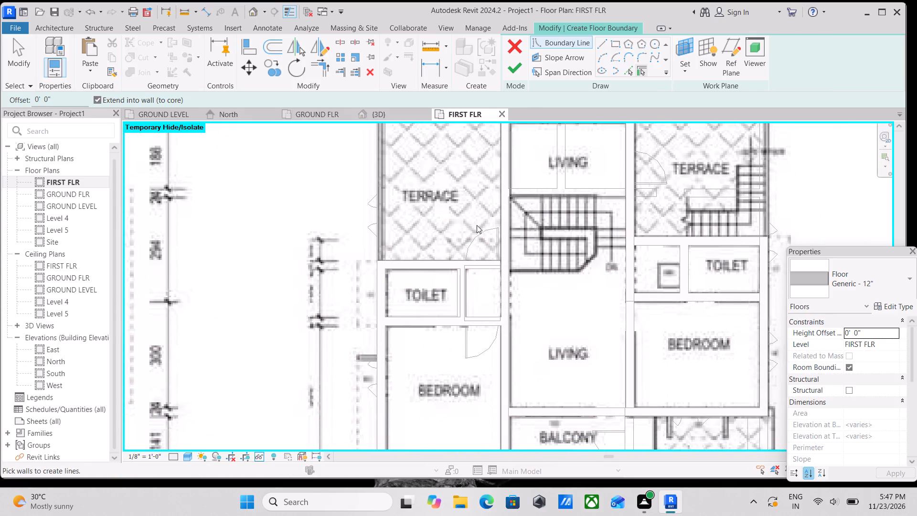
middle_click_drag(487, 231, 509, 279)
middle_click_drag(416, 179, 441, 232)
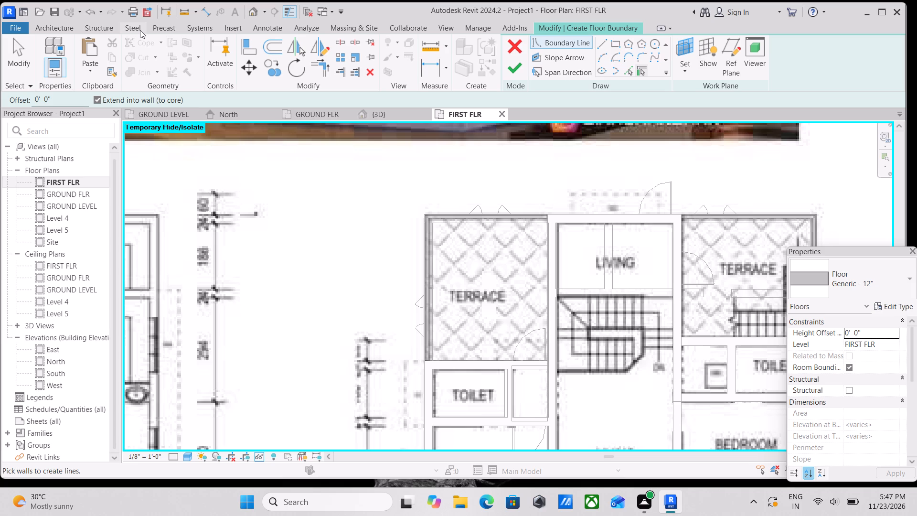
scroll(129, 39, "down", 1)
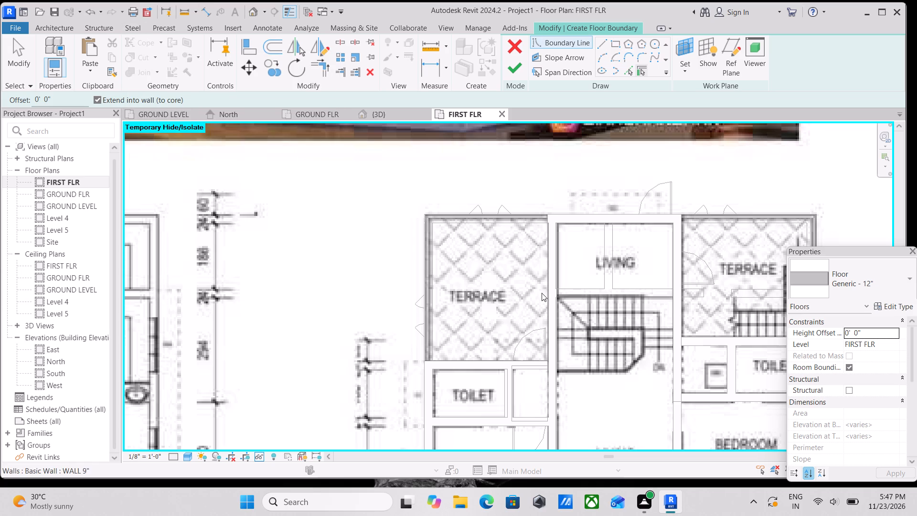
middle_click_drag(548, 286, 532, 204)
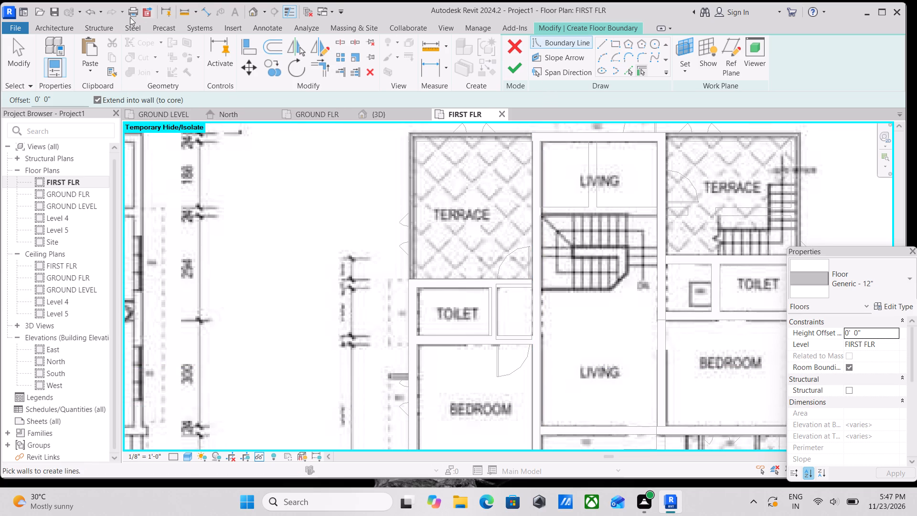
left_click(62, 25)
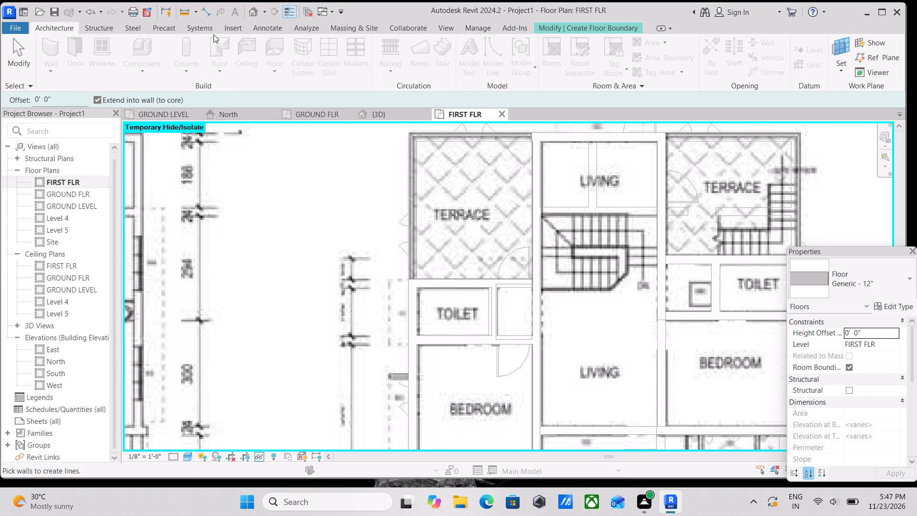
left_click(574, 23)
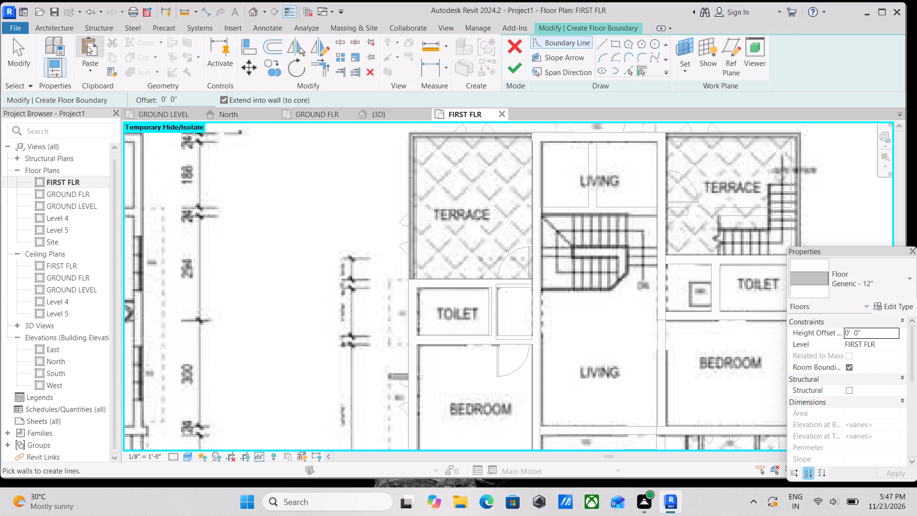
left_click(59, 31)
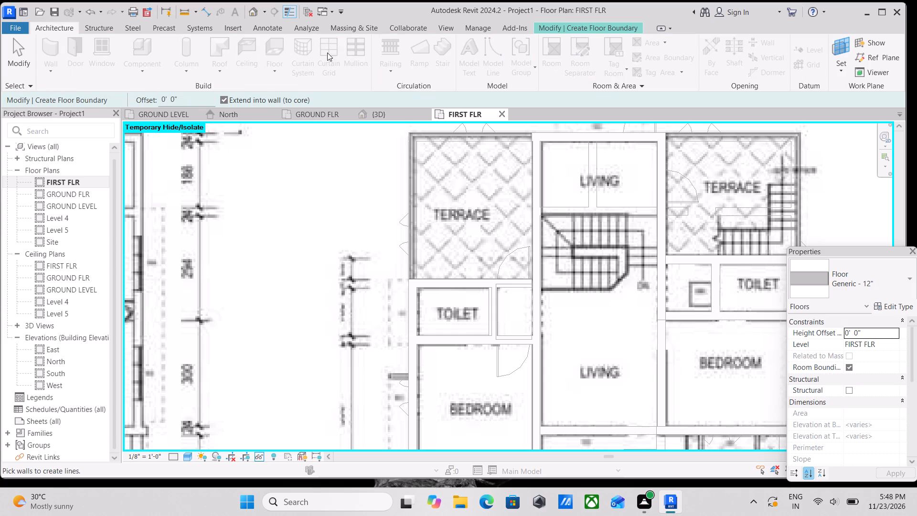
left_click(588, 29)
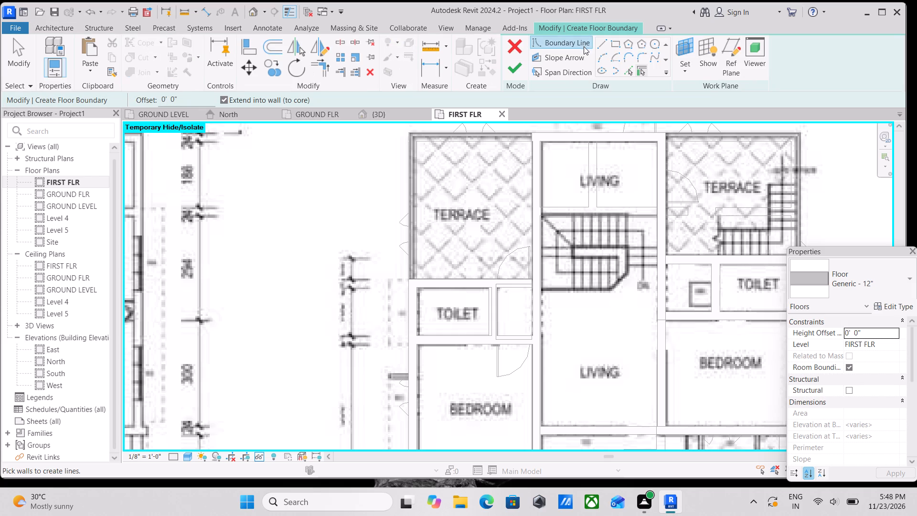
Sketch a rectangular floor boundary in the west bedroom, from its northwest inner wall corner to its southeast inner corner.
left_click(614, 45)
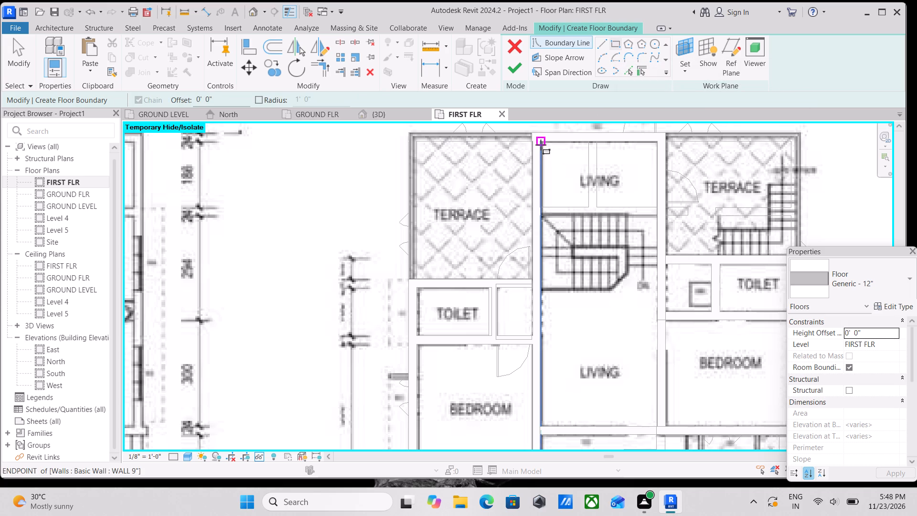
scroll(543, 245, "down", 1)
middle_click_drag(543, 245, 542, 179)
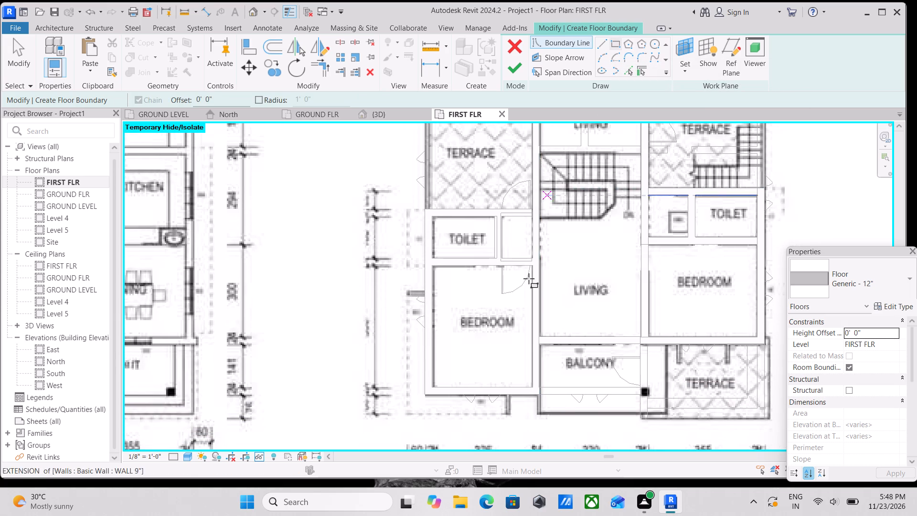
scroll(450, 295, "up", 2)
left_click(426, 259)
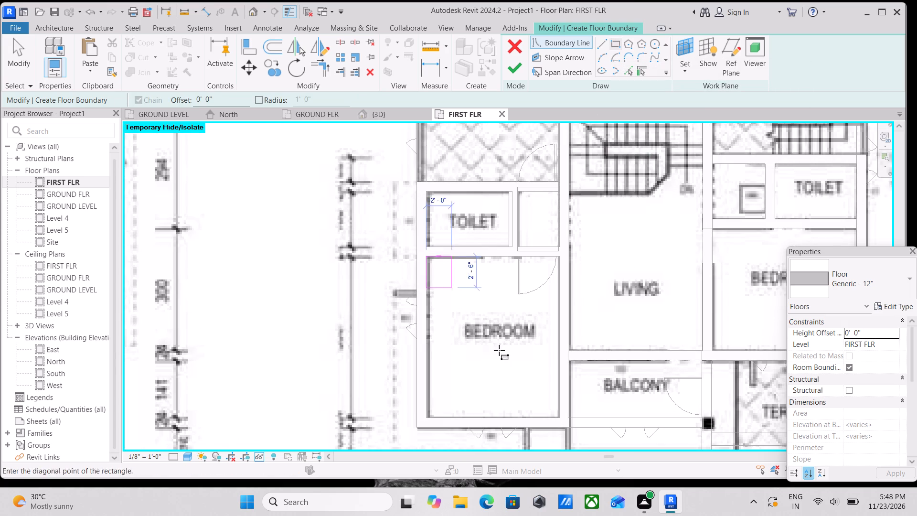
middle_click_drag(501, 351, 480, 292)
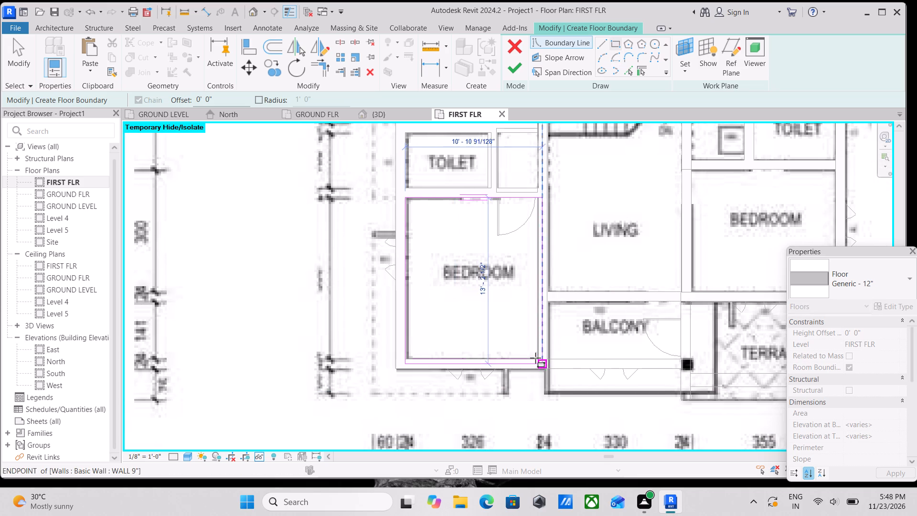
left_click(535, 358)
Duplicate the Generic - 12" floor type under the name GENERIC 6".
scroll(408, 178, "up", 1)
middle_click_drag(429, 173, 429, 236)
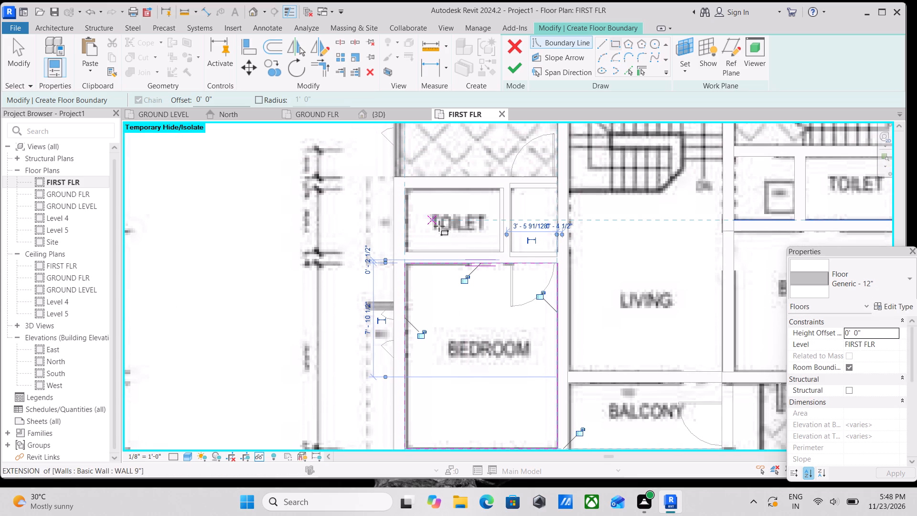
left_click(884, 308)
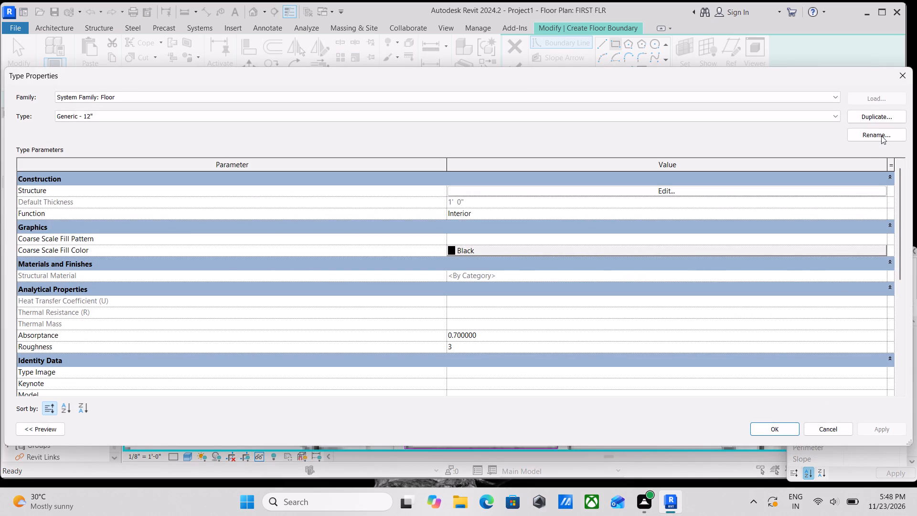
left_click(882, 112)
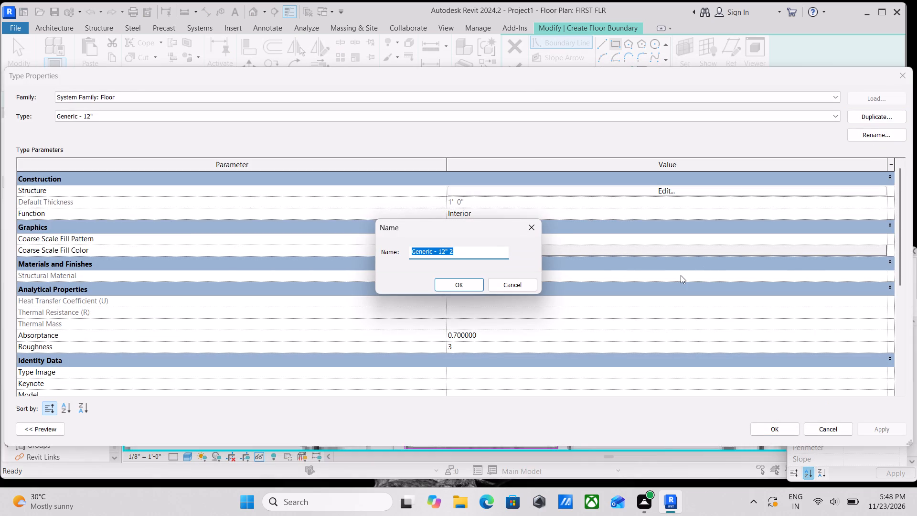
key("g")
type("EN")
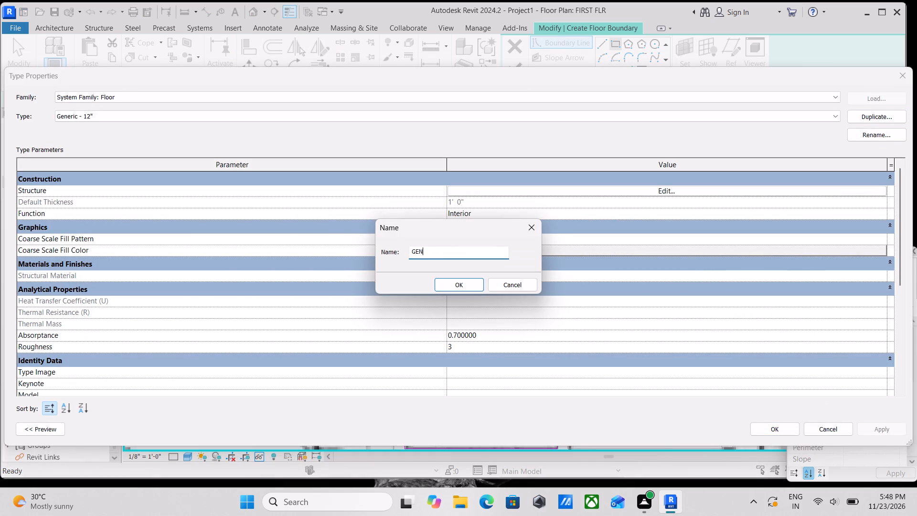
type("ERIC")
key("space")
key("6")
key("apostrophe")
key("BackSpace")
key("shift+quotedbl")
left_click(456, 284)
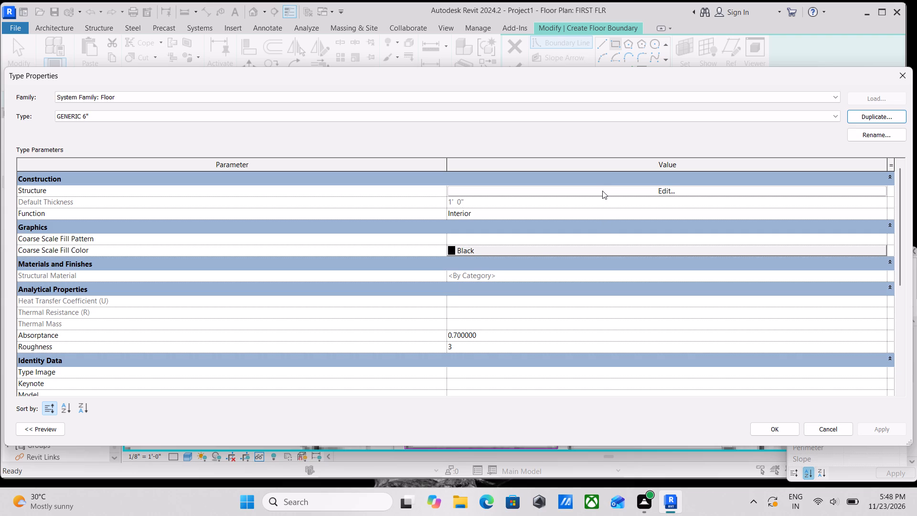
Set the structure layer thickness of the GENERIC 6" floor type to 6" and apply the type to the floor.
left_click(640, 193)
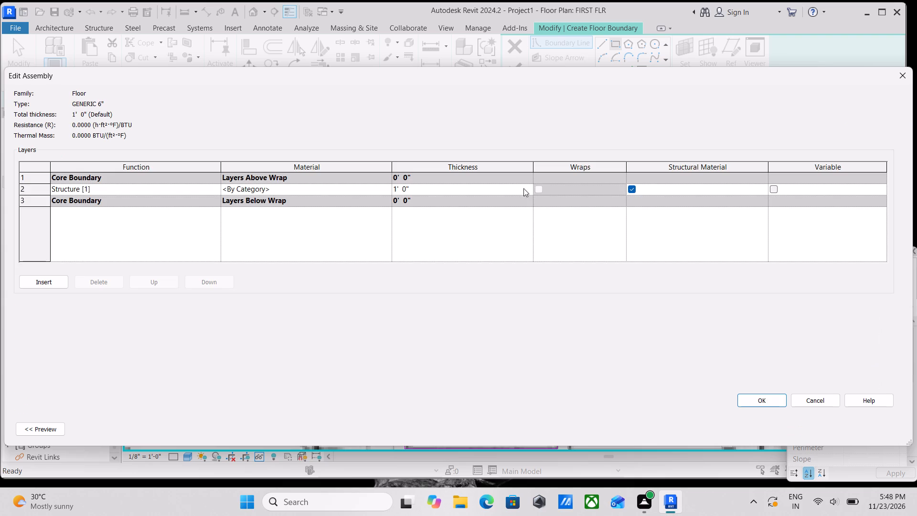
left_click(463, 193)
key("6")
key("shift+quotedbl")
left_click(762, 399)
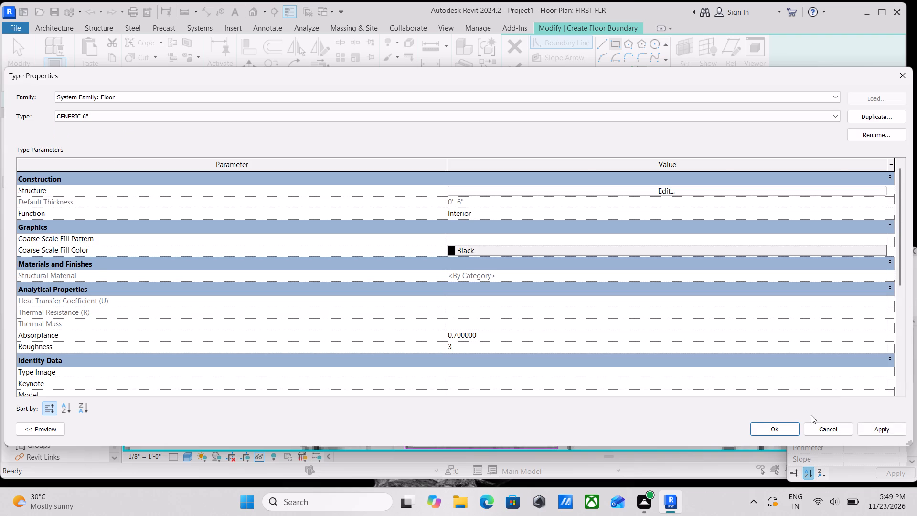
left_click(872, 430)
left_click(761, 425)
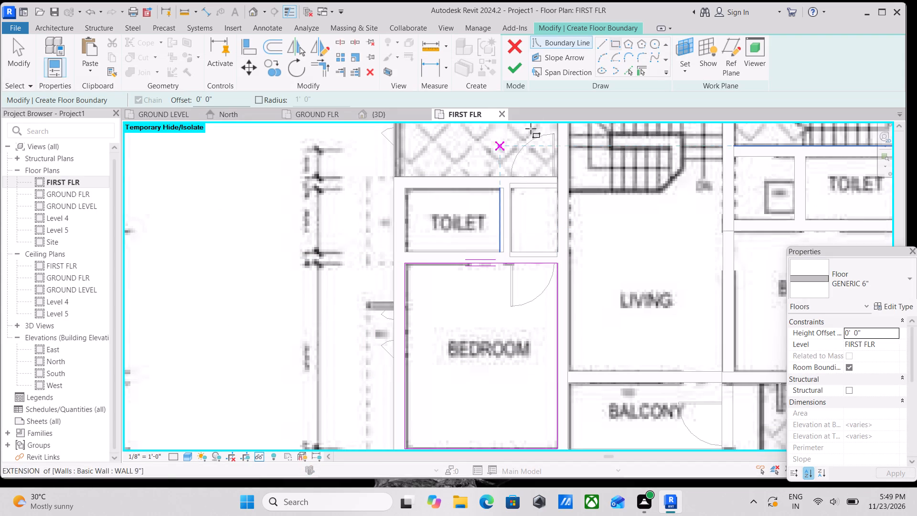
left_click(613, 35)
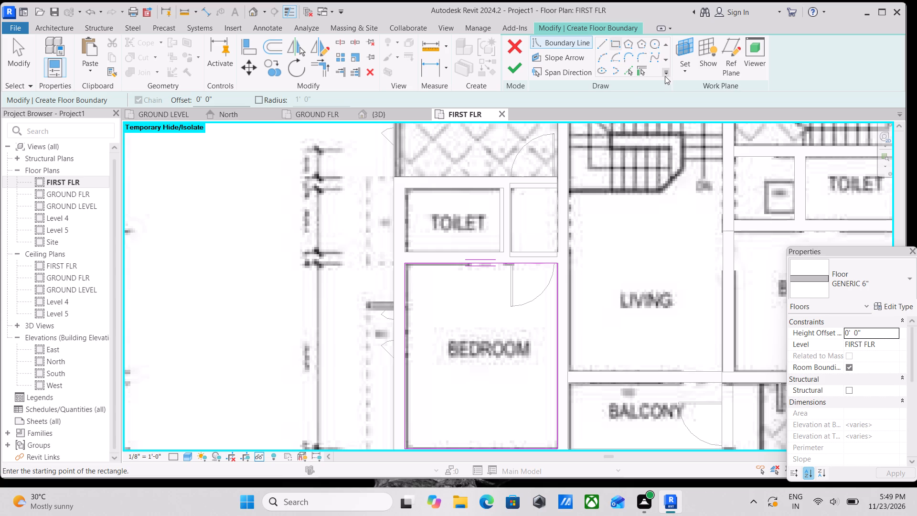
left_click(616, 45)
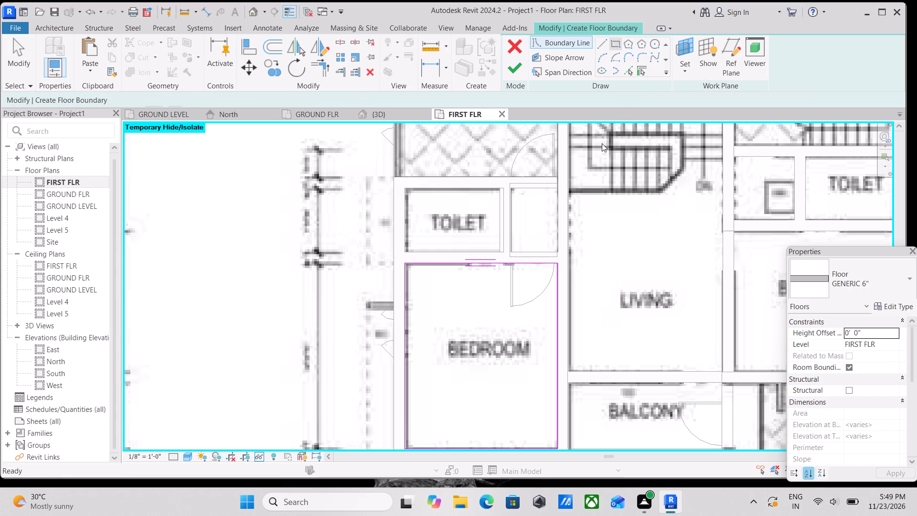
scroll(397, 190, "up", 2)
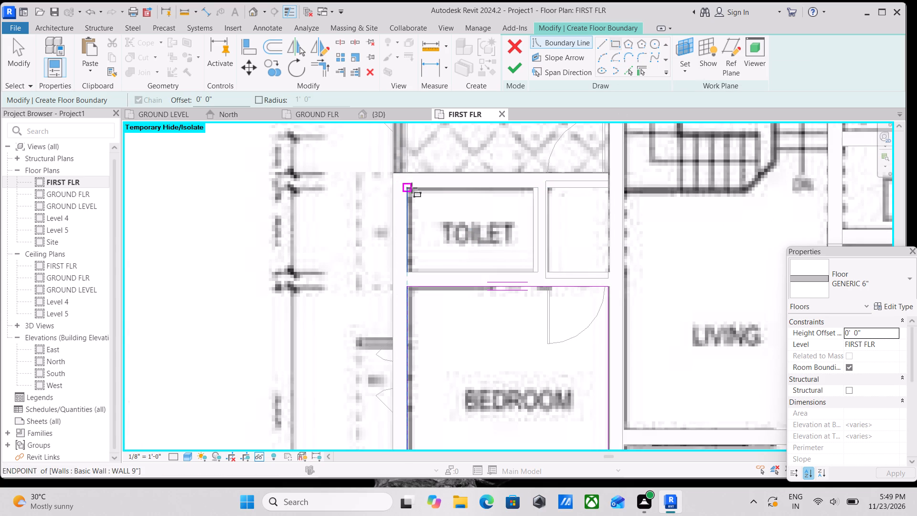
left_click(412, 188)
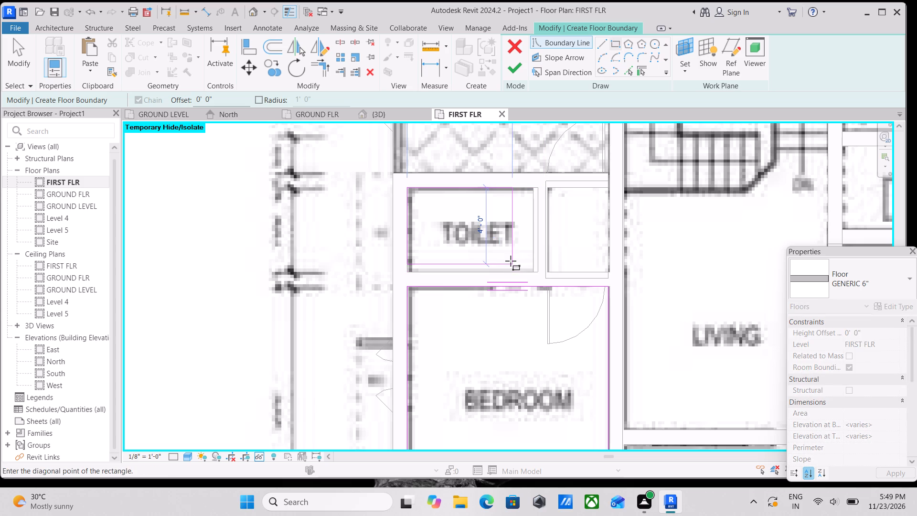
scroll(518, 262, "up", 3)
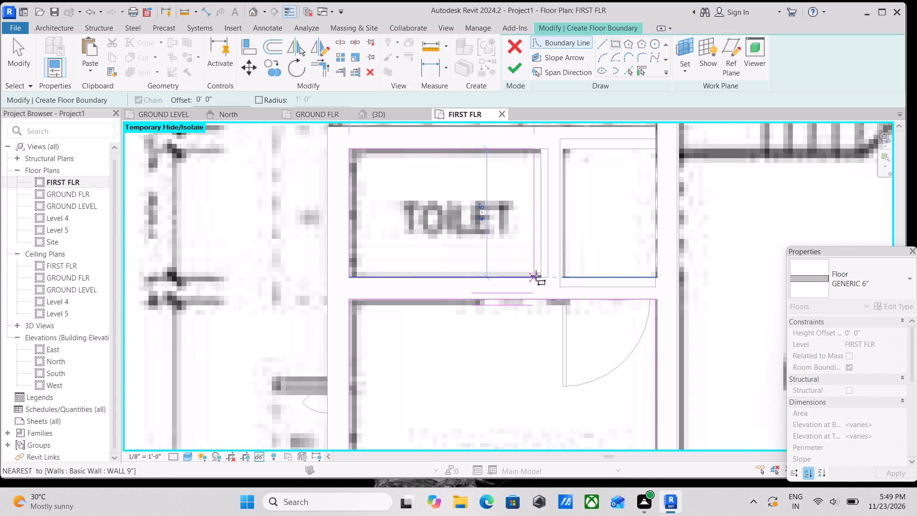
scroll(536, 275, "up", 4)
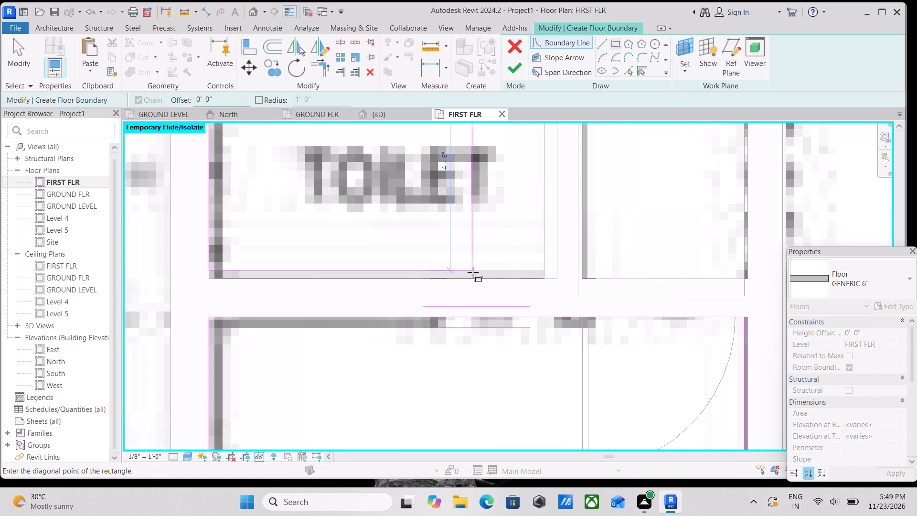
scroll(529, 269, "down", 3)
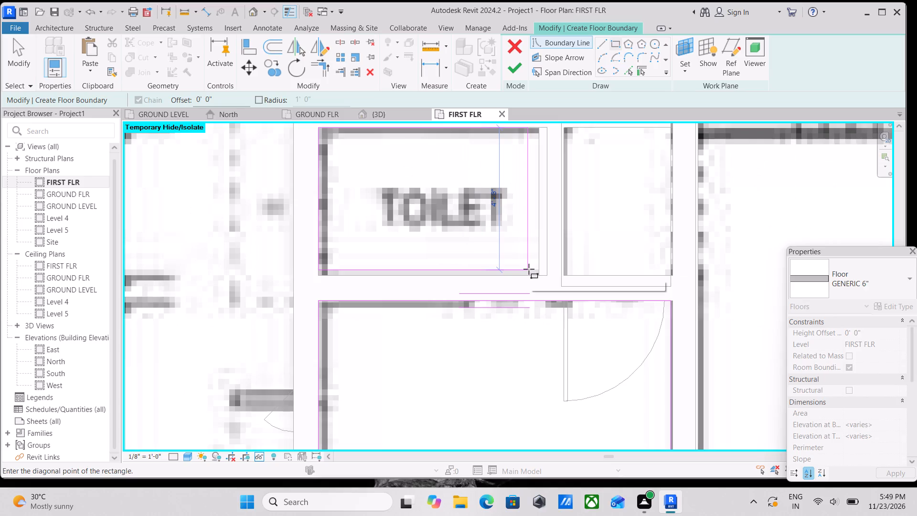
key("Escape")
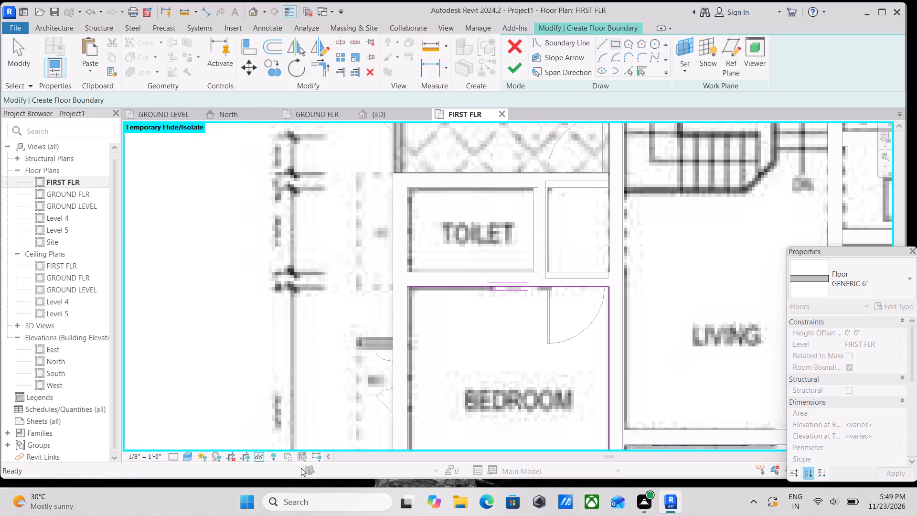
Finish the west bedroom's floor boundary sketch without attaching the walls to the floor's bottom, and deselect the floor.
scroll(622, 282, "down", 2)
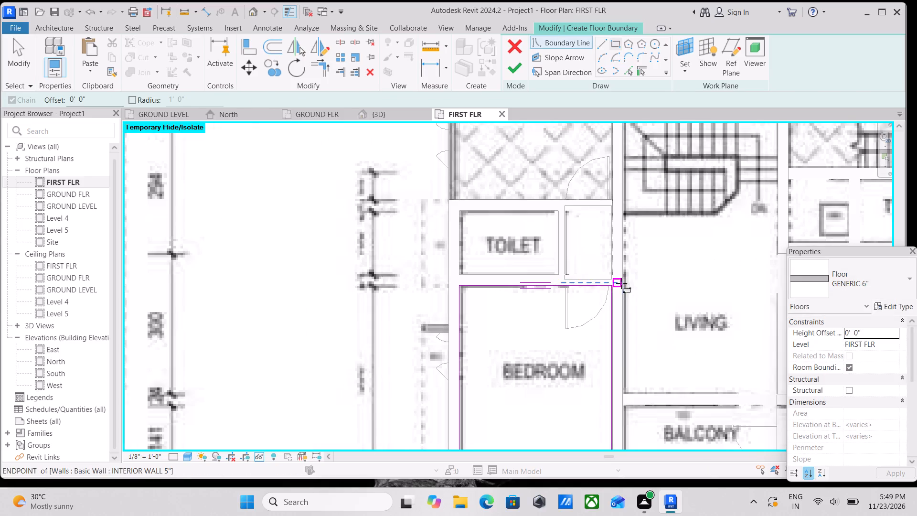
left_click(518, 66)
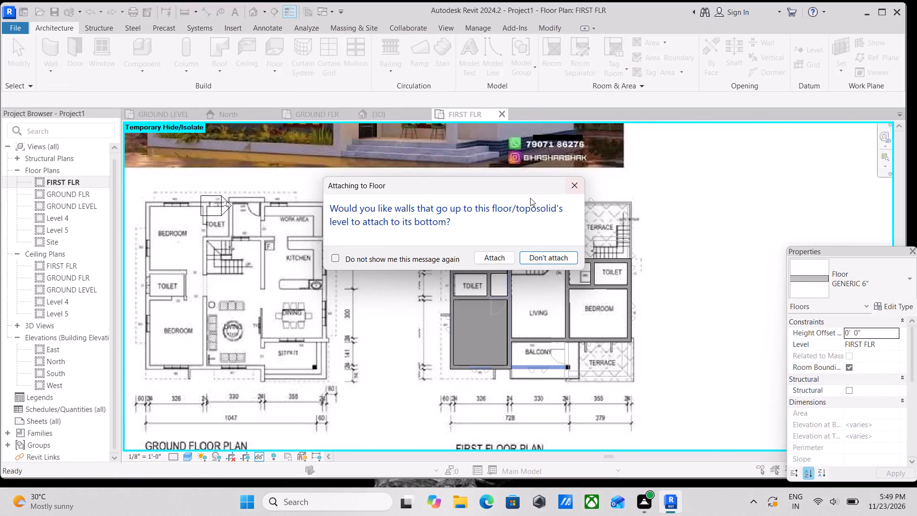
left_click(558, 255)
scroll(537, 283, "up", 2)
key("Escape")
Set the underlay base level of the FIRST FLR plan view to None.
scroll(506, 312, "up", 3)
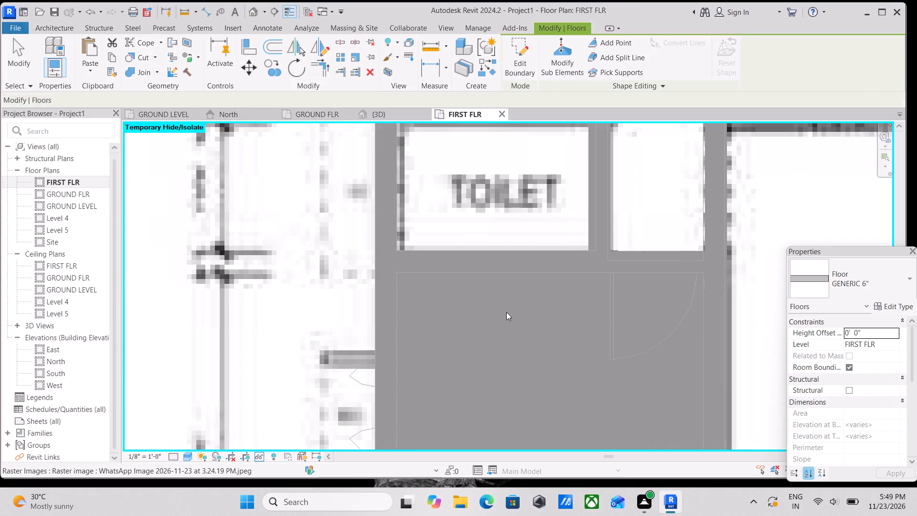
scroll(527, 196, "down", 5)
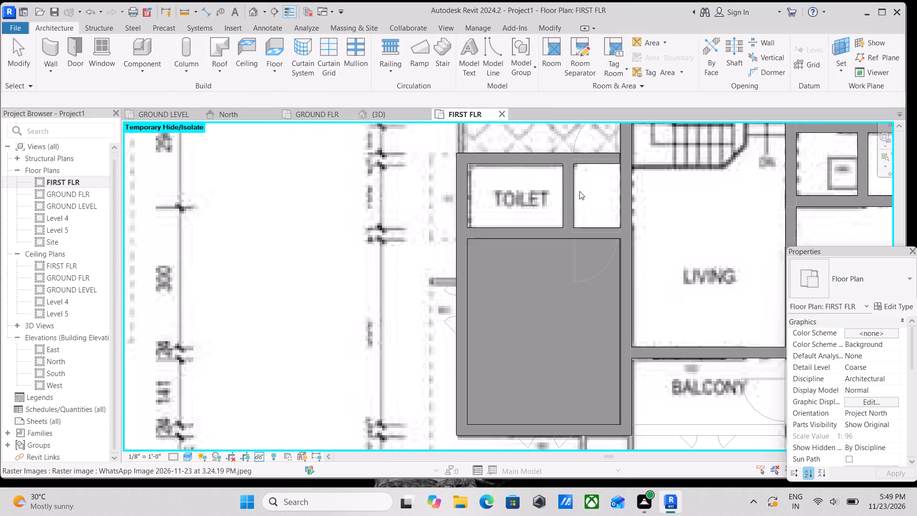
scroll(580, 196, "down", 2)
middle_click(580, 196)
scroll(576, 197, "down", 4)
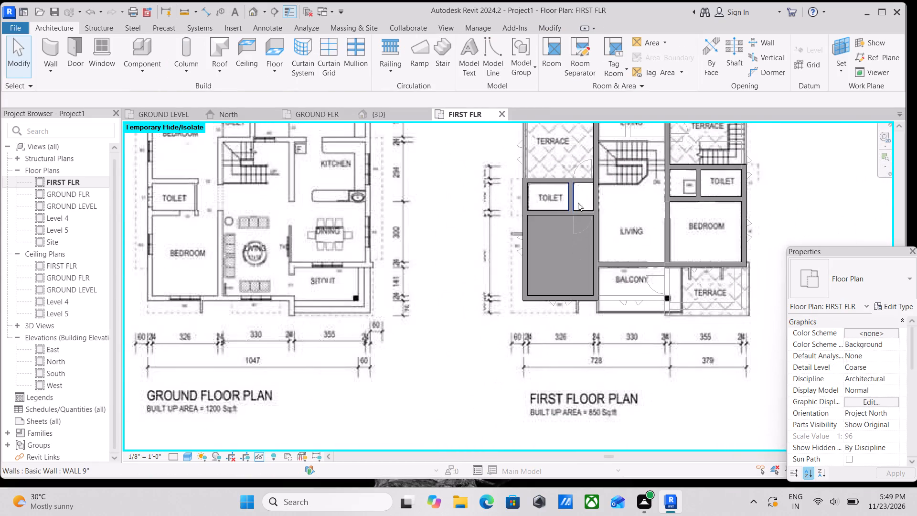
scroll(871, 421, "down", 8)
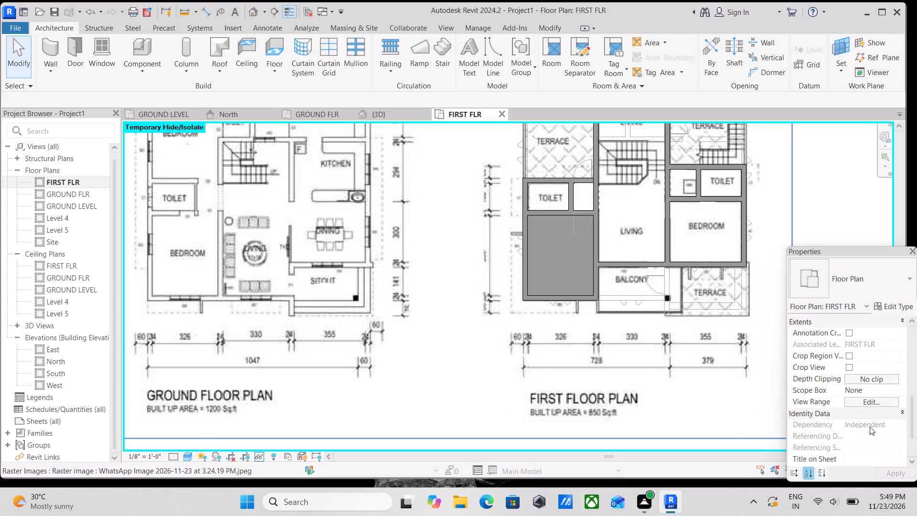
scroll(870, 427, "up", 1)
scroll(870, 427, "down", 5)
scroll(870, 427, "up", 3)
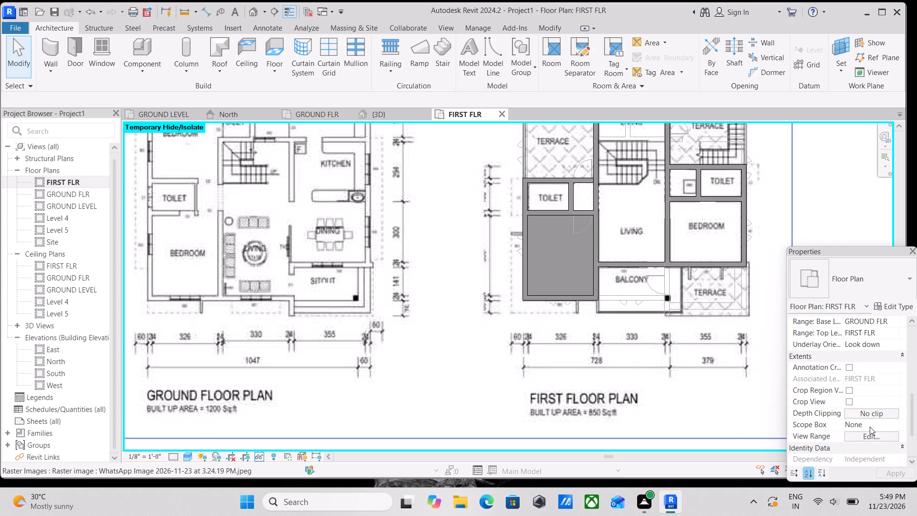
scroll(876, 403, "up", 2)
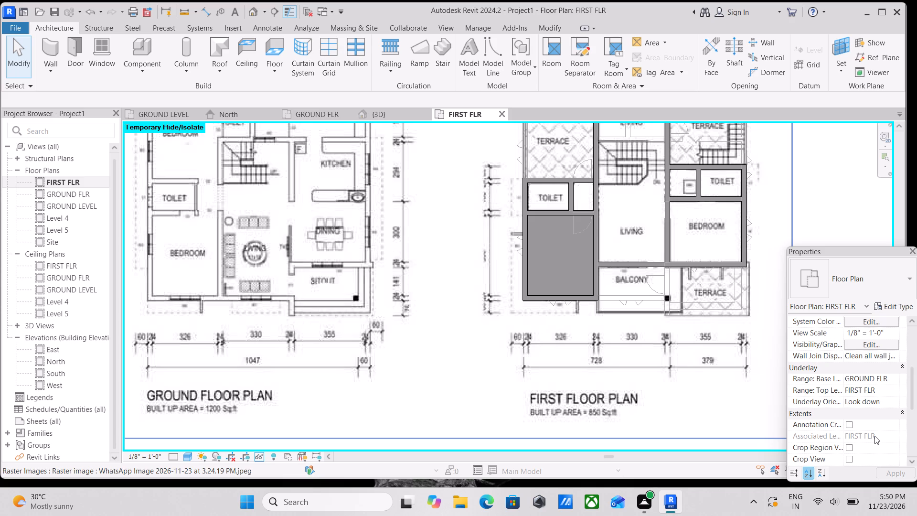
scroll(868, 395, "down", 1)
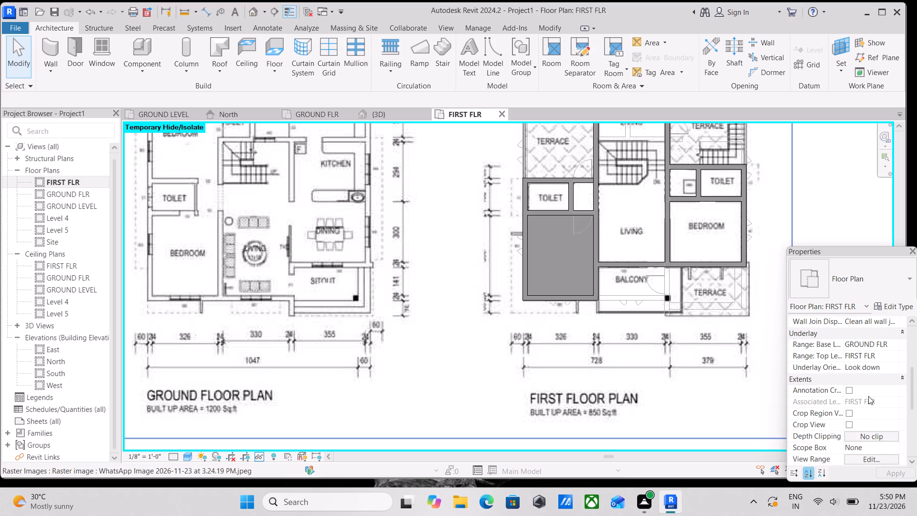
scroll(868, 396, "down", 1)
scroll(866, 407, "up", 2)
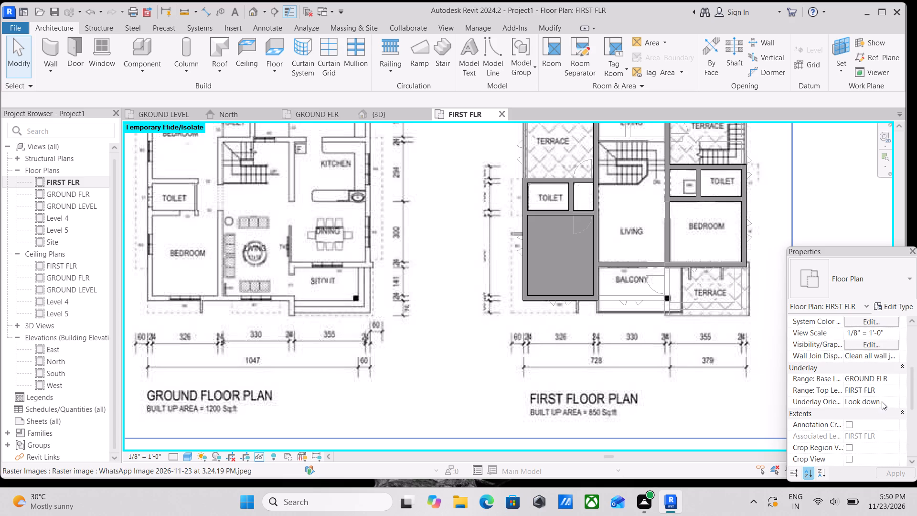
left_click(892, 376)
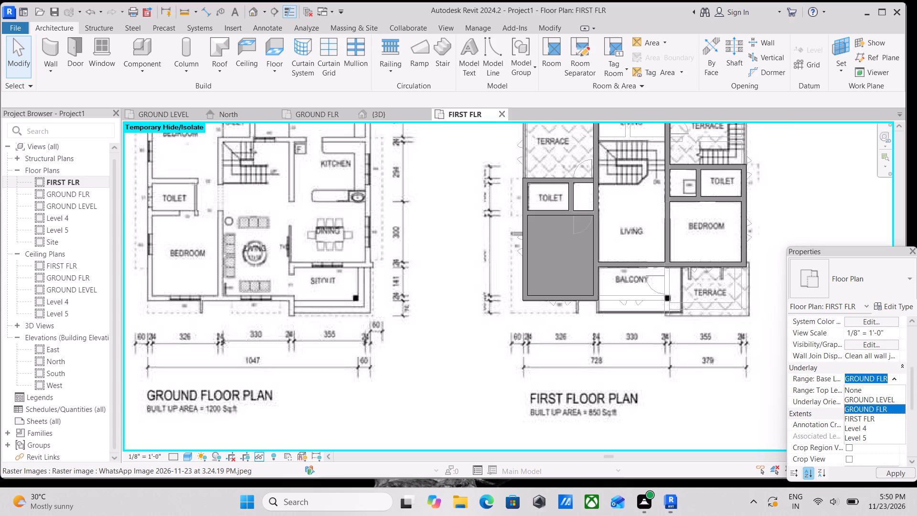
left_click(868, 392)
scroll(486, 317, "down", 3)
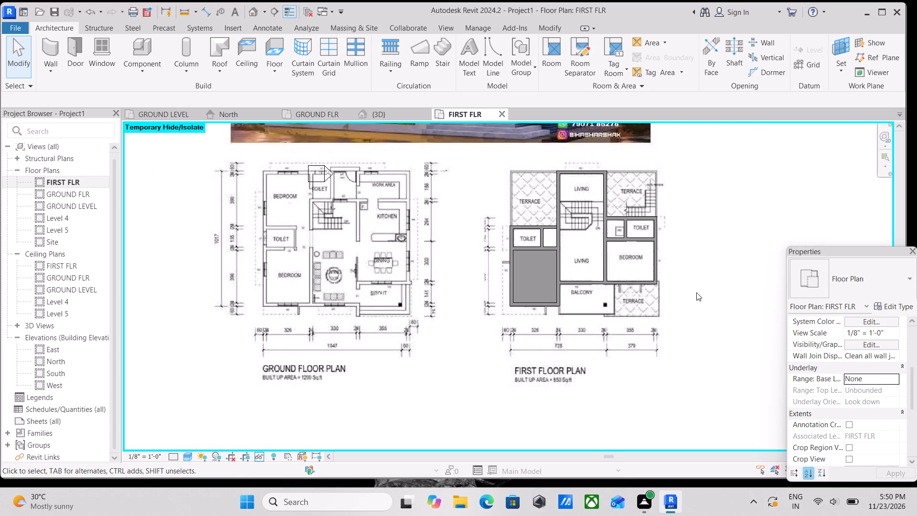
Unpin the raster reference image and temporarily hide it in the FIRST FLR plan view.
left_click(683, 308)
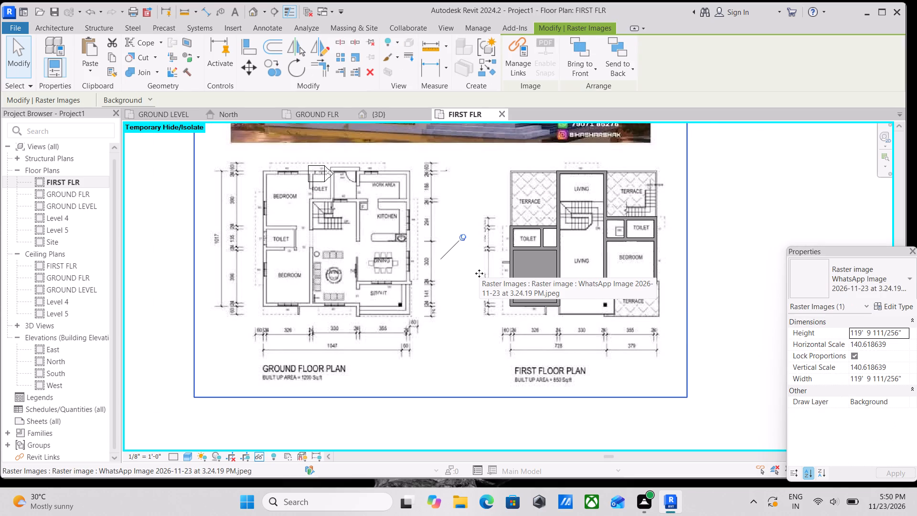
left_click(464, 237)
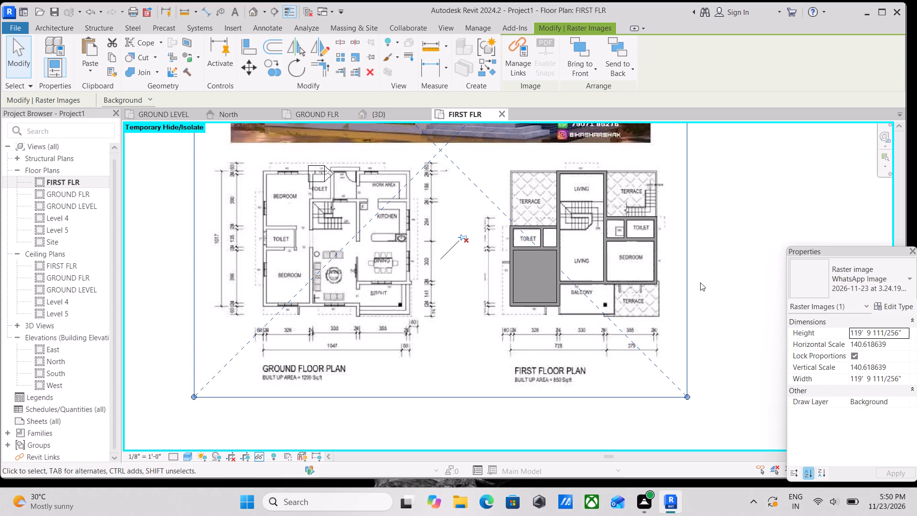
left_click(689, 291)
type("HH")
Sketch a rectangular GENERIC 6" architectural floor boundary about 6'-7" wide along the inner wall faces of the west toilet.
scroll(591, 237, "up", 2)
scroll(522, 254, "up", 1)
middle_click_drag(507, 238, 508, 290)
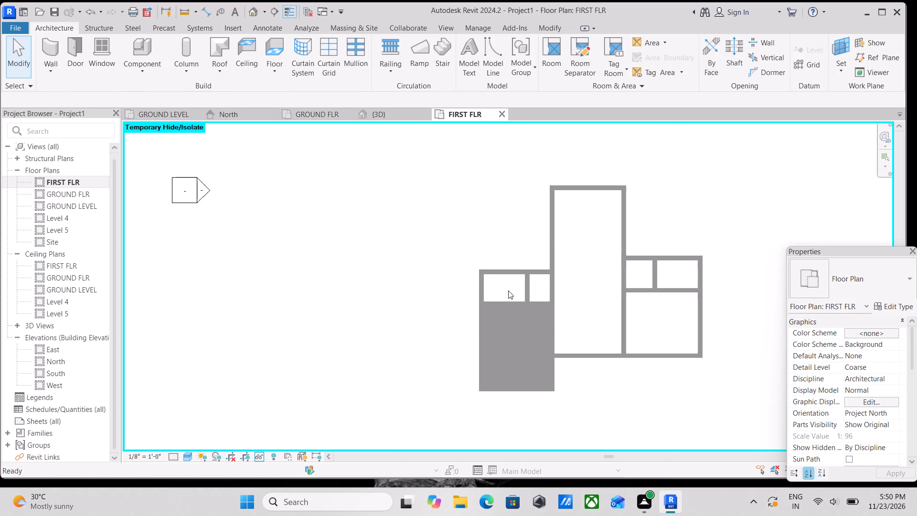
scroll(508, 290, "up", 1)
left_click(269, 73)
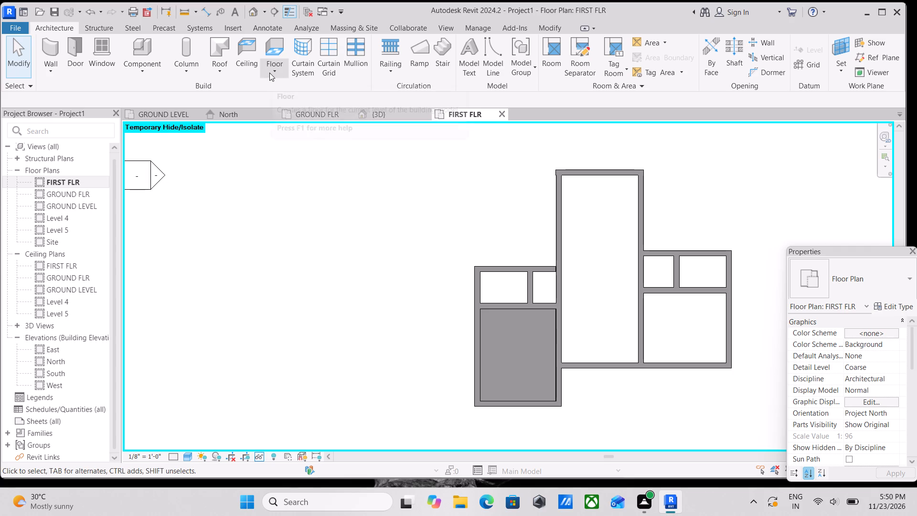
left_click(298, 99)
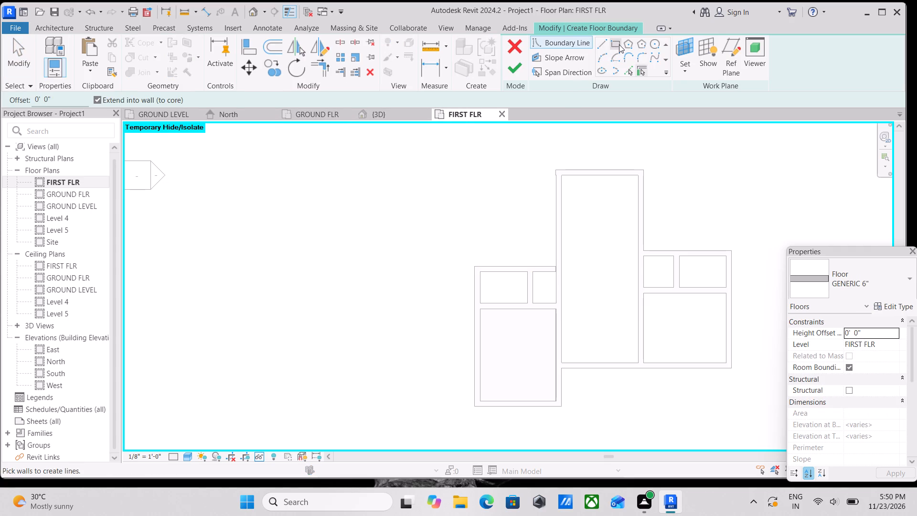
left_click(619, 44)
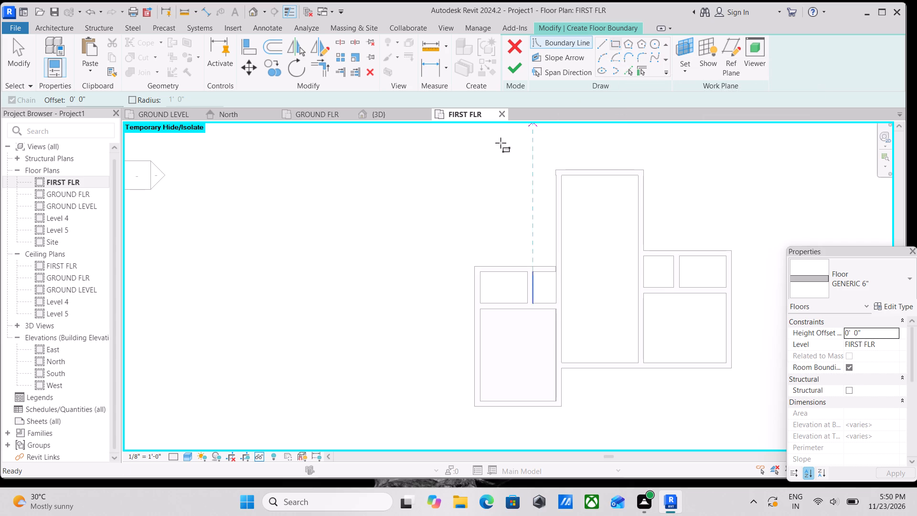
scroll(513, 250, "up", 3)
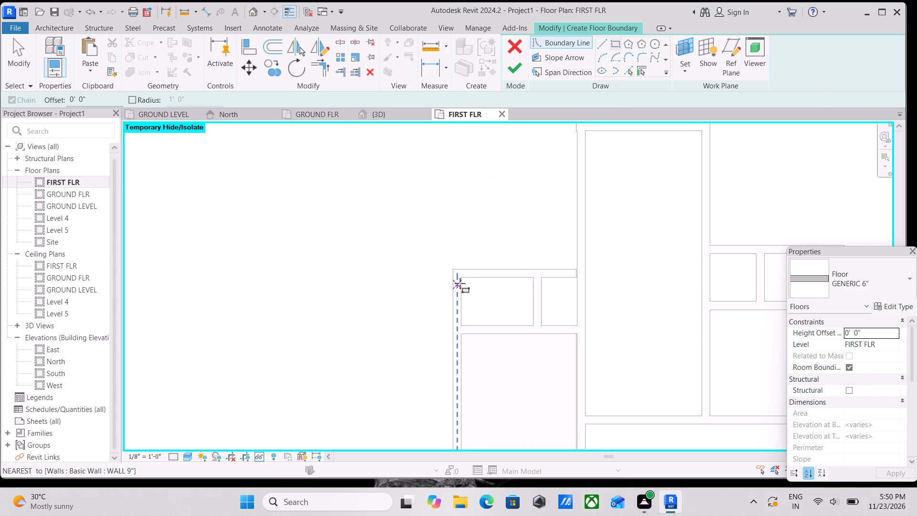
left_click(462, 281)
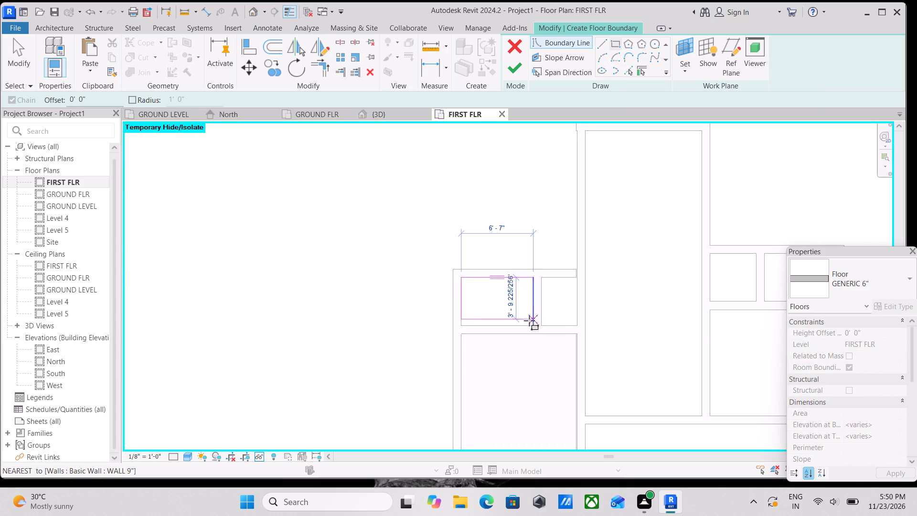
left_click(533, 323)
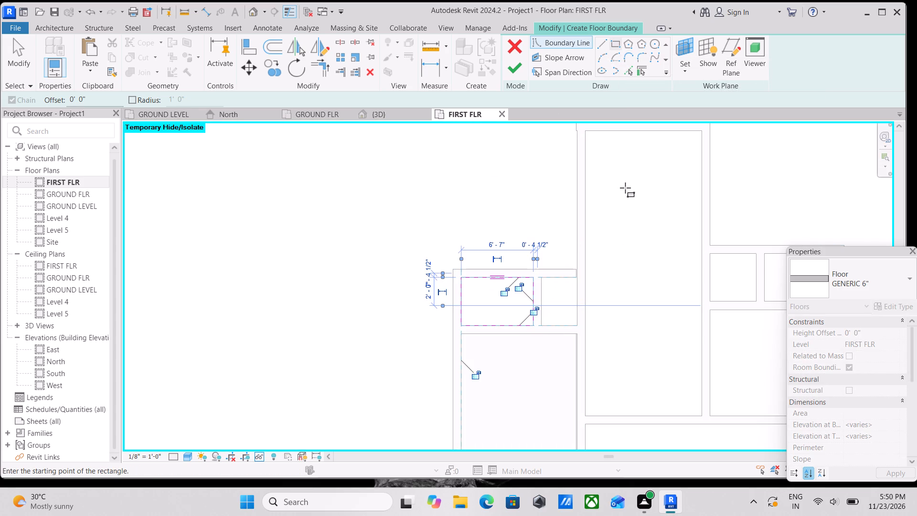
Finish the west toilet's floor sketch without attaching the walls to the floor's bottom, and deselect the floor.
scroll(624, 192, "down", 2)
scroll(615, 243, "down", 1)
scroll(678, 345, "up", 3)
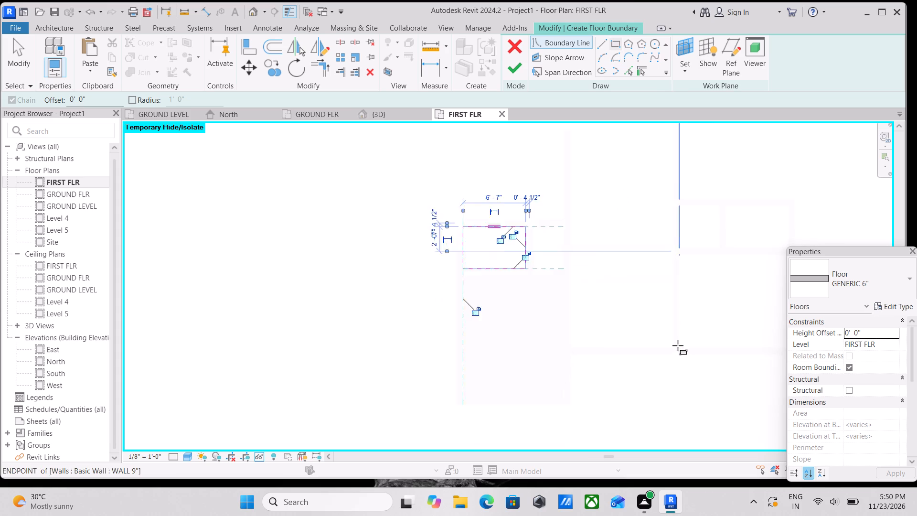
scroll(670, 334, "up", 3)
middle_click_drag(658, 323, 565, 323)
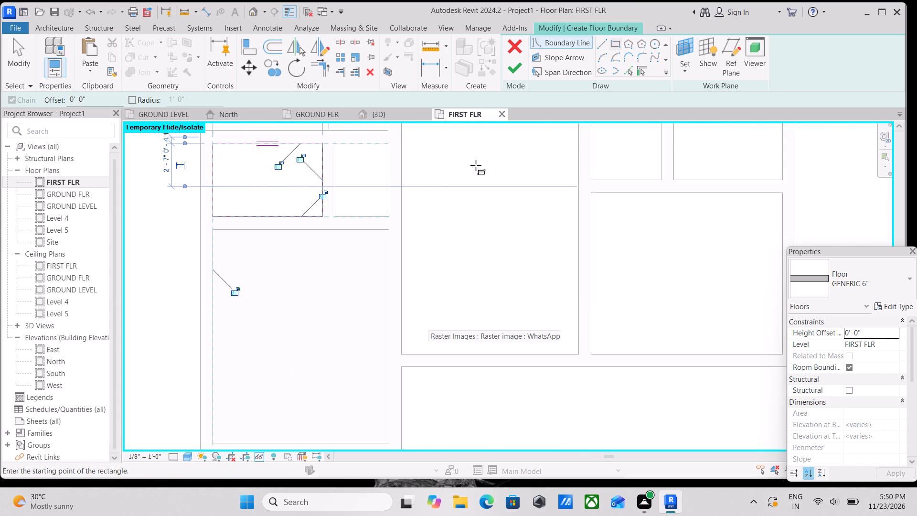
left_click(515, 67)
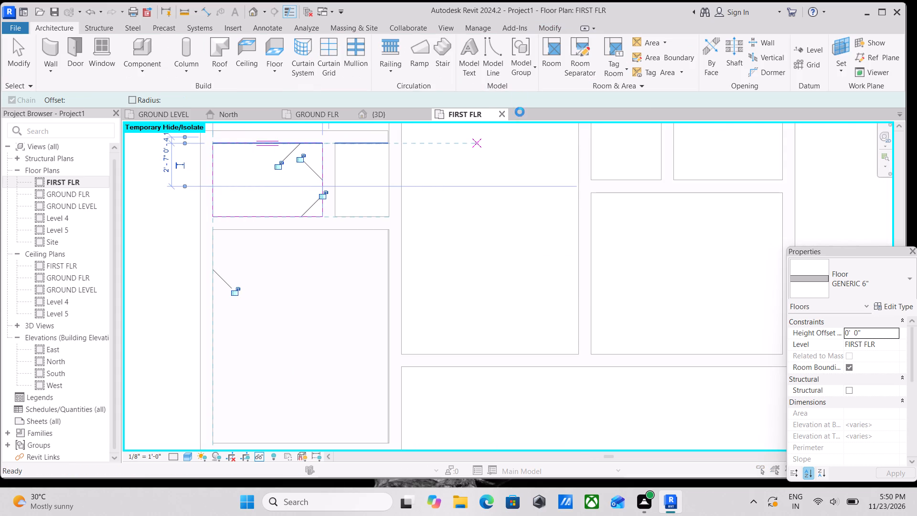
left_click(558, 256)
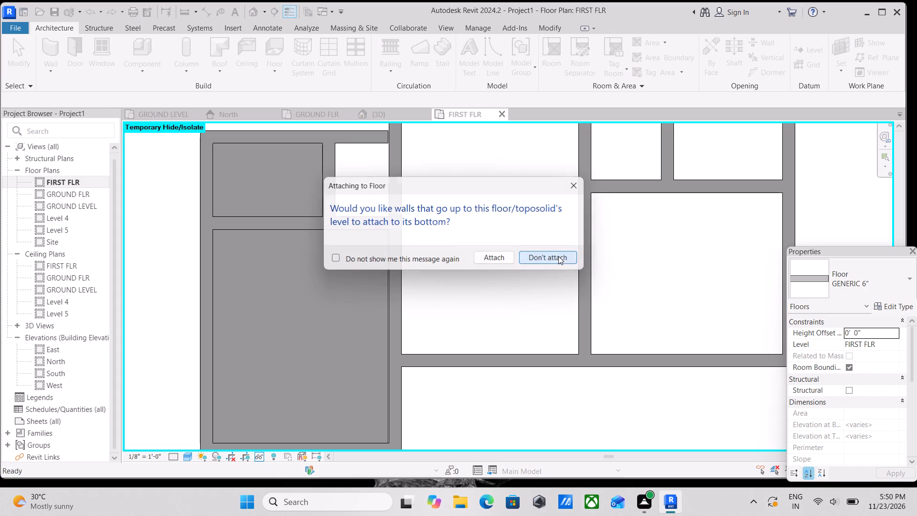
scroll(294, 173, "up", 2)
middle_click_drag(388, 247, 443, 246)
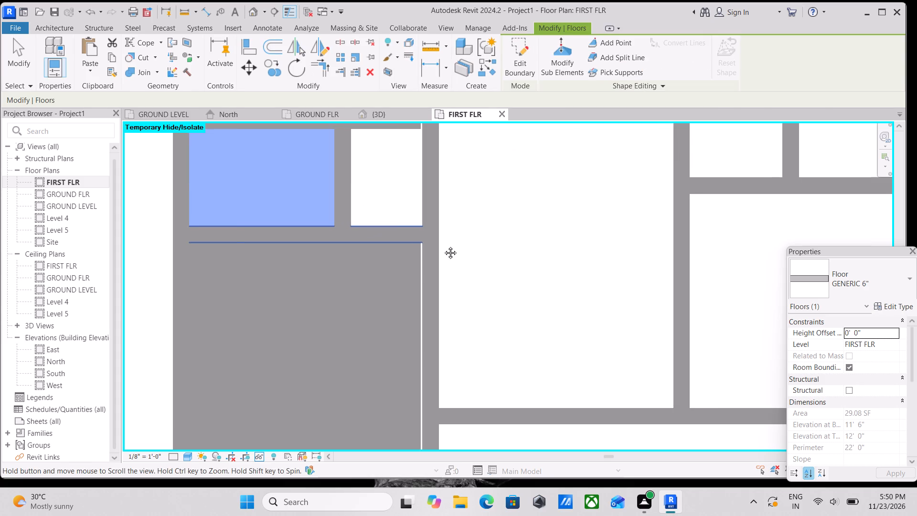
middle_click_drag(443, 246, 517, 233)
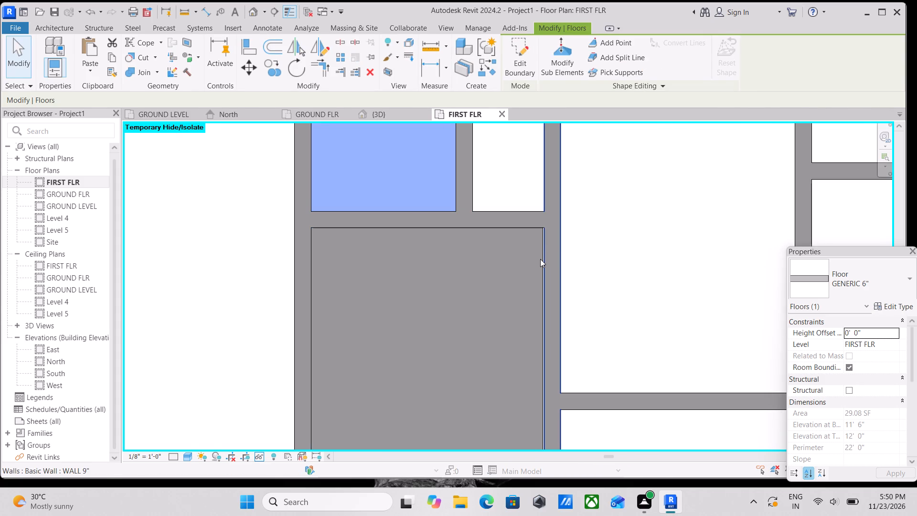
key("Escape")
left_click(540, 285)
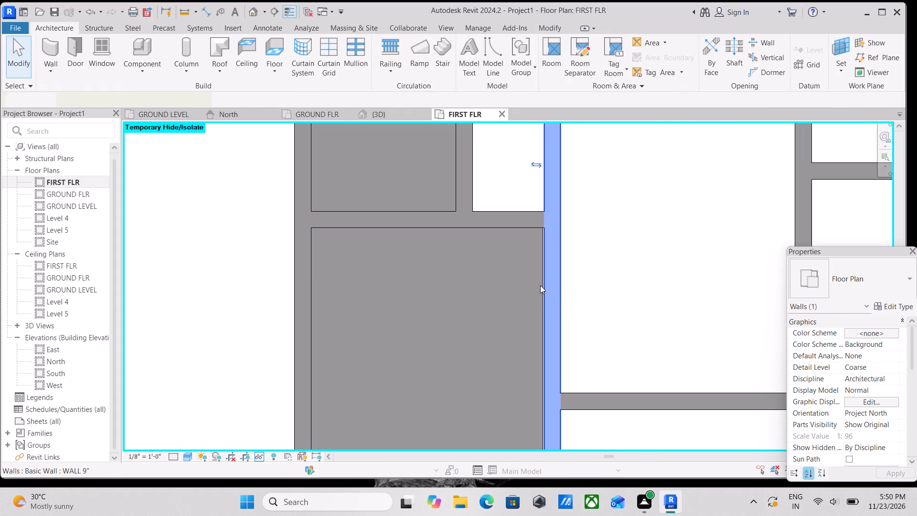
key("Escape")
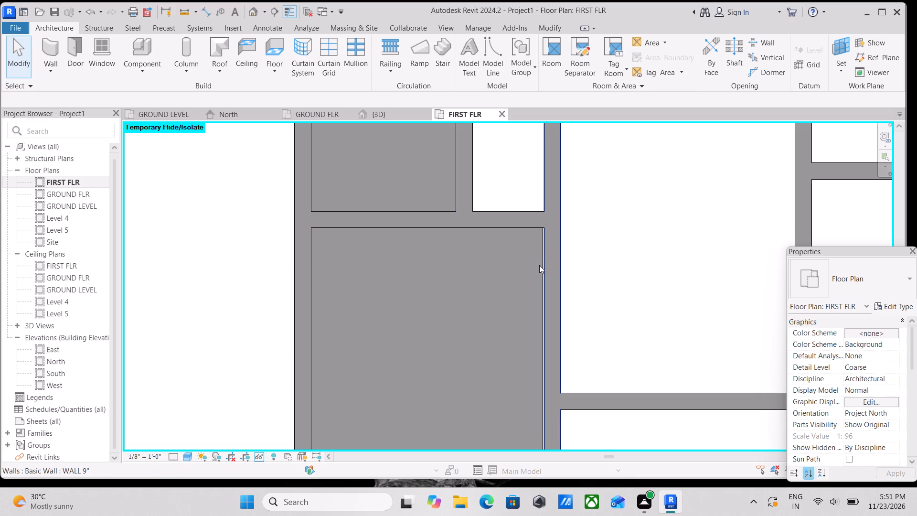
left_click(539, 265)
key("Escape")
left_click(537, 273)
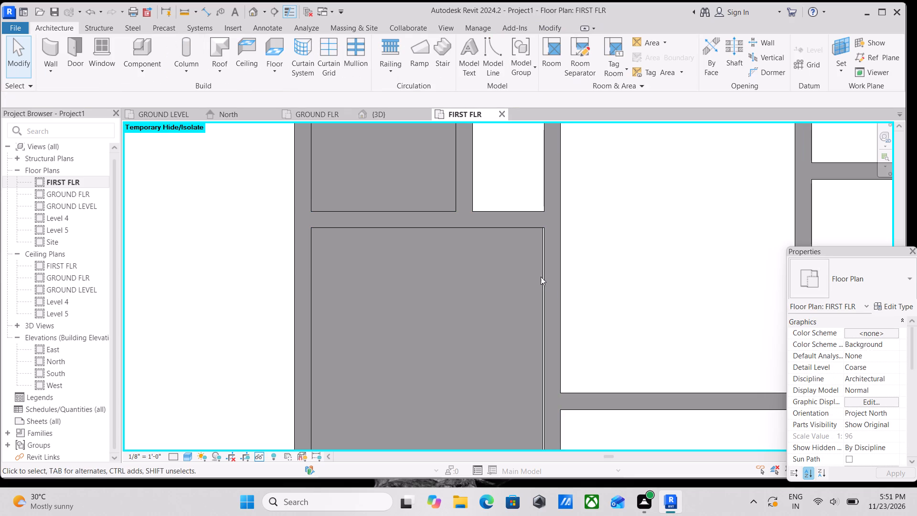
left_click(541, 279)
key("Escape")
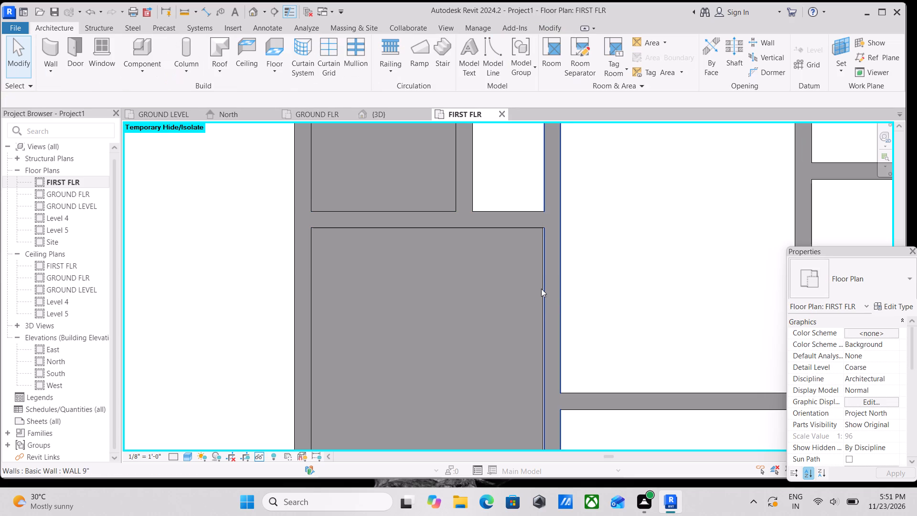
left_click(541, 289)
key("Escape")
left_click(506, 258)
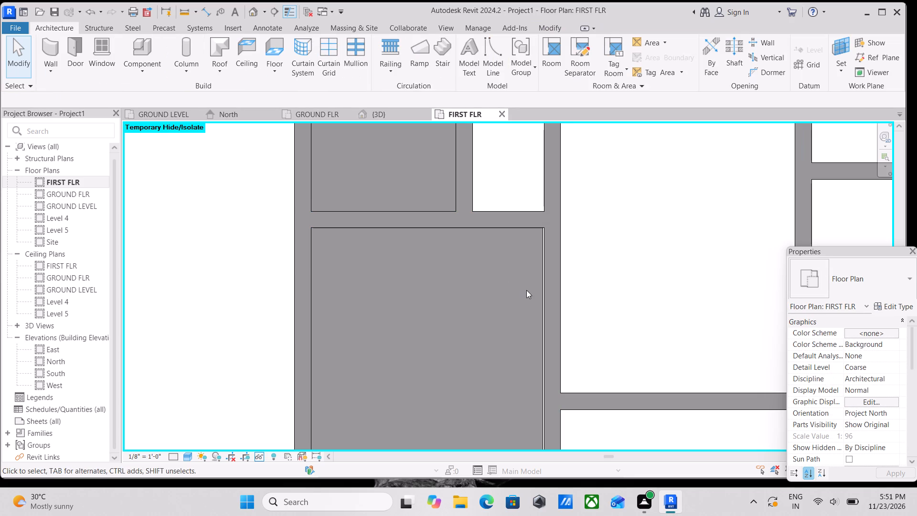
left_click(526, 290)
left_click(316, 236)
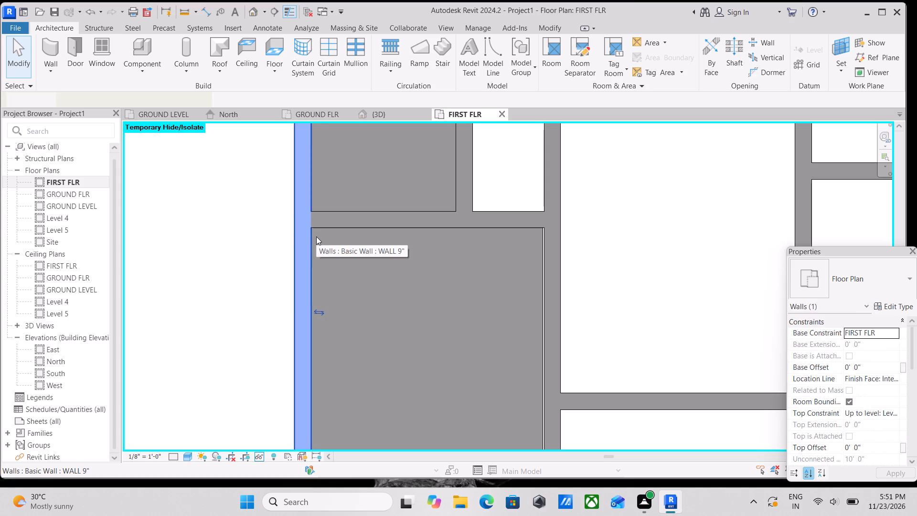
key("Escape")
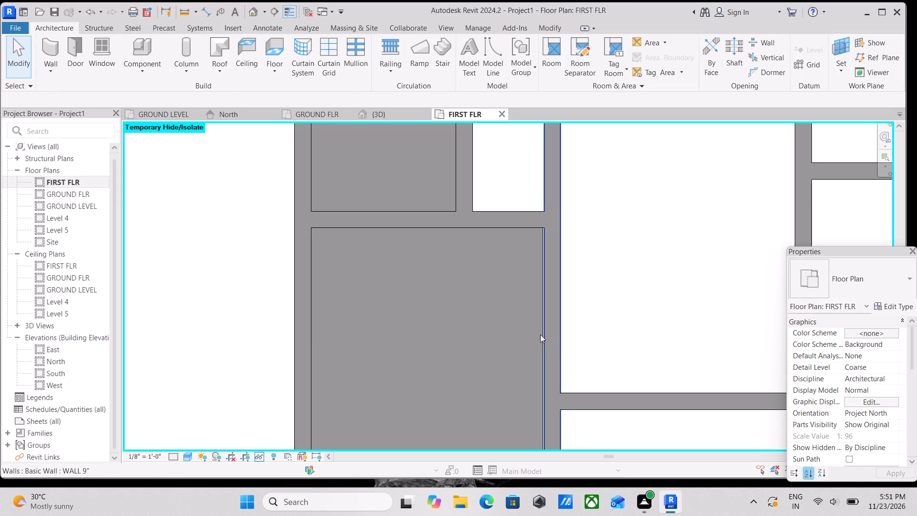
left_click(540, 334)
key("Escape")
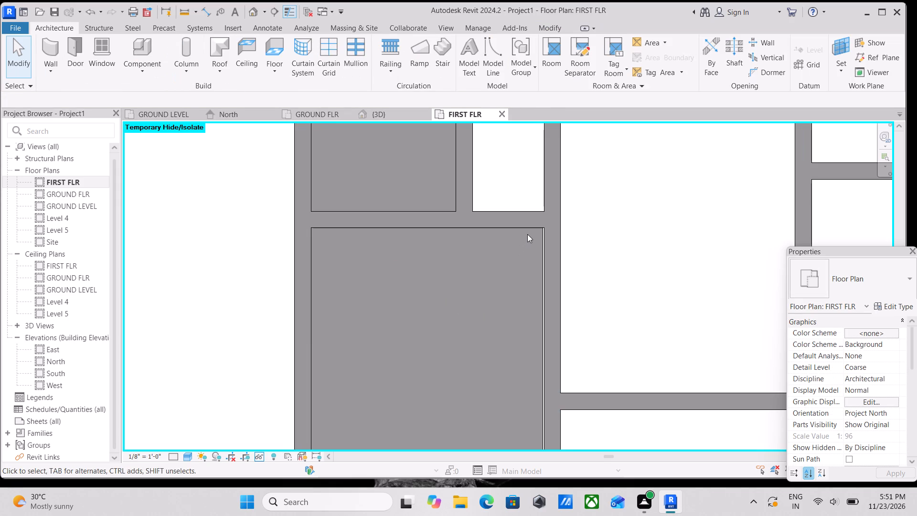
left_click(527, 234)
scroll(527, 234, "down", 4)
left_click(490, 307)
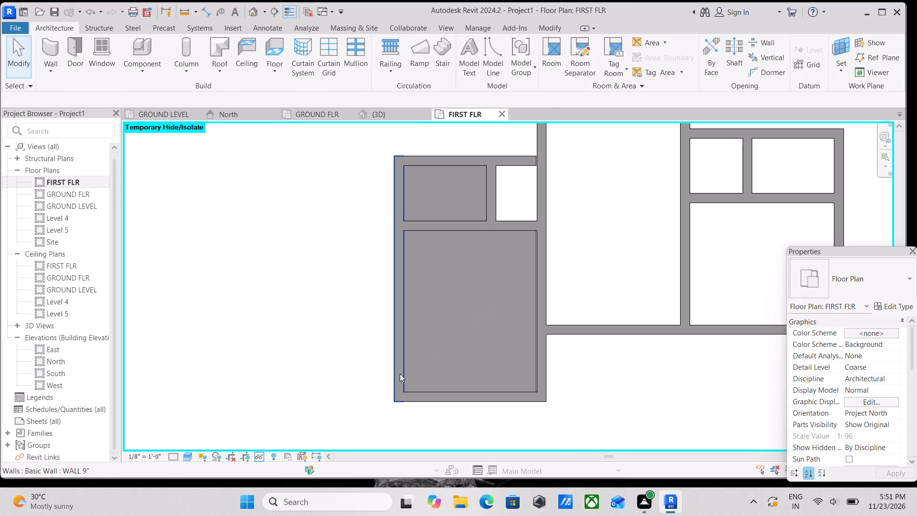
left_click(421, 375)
Select the west bedroom's floor at the gap beside its east wall and open its boundary sketch for editing.
scroll(438, 333, "down", 3)
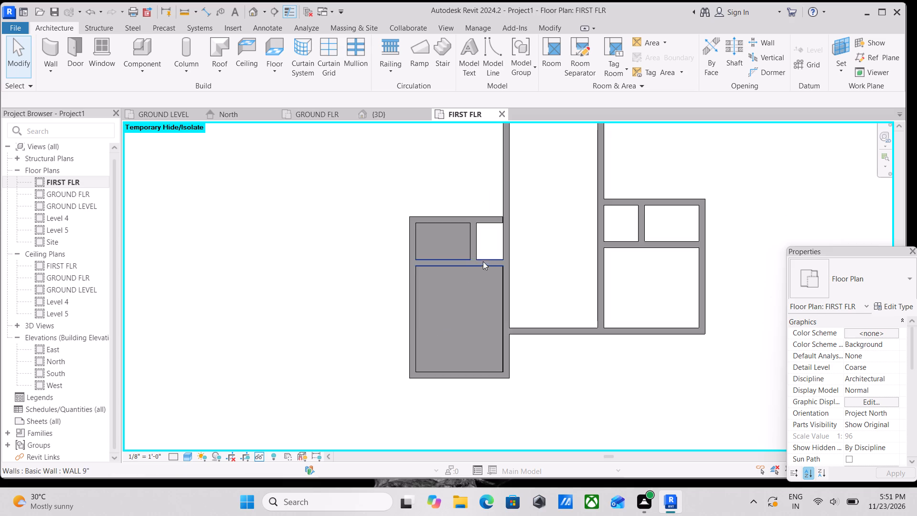
scroll(499, 268, "up", 2)
scroll(504, 270, "up", 20)
scroll(504, 270, "up", 2)
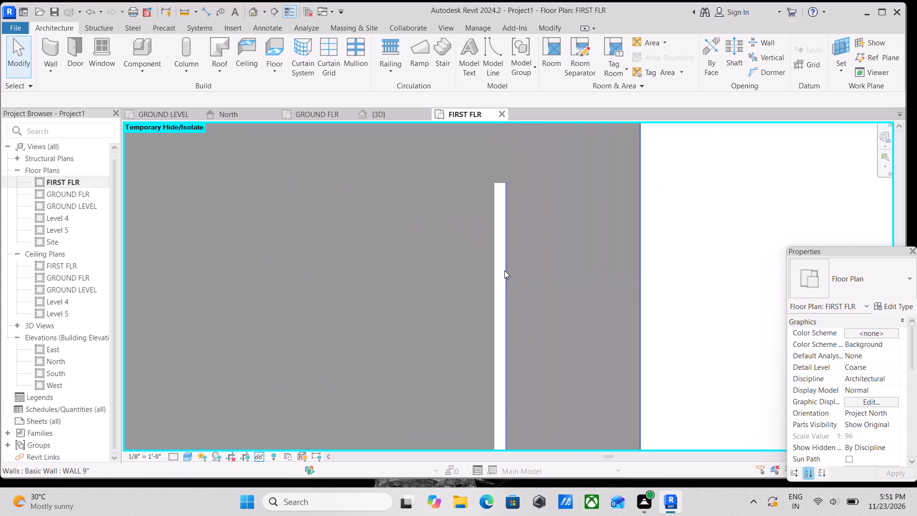
scroll(504, 270, "up", 2)
left_click(486, 248)
scroll(486, 248, "down", 10)
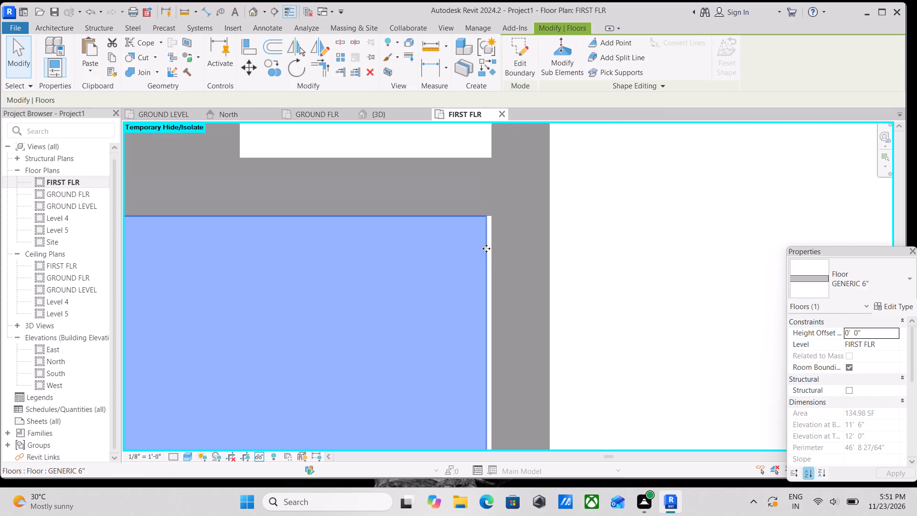
scroll(486, 248, "down", 3)
left_click(528, 42)
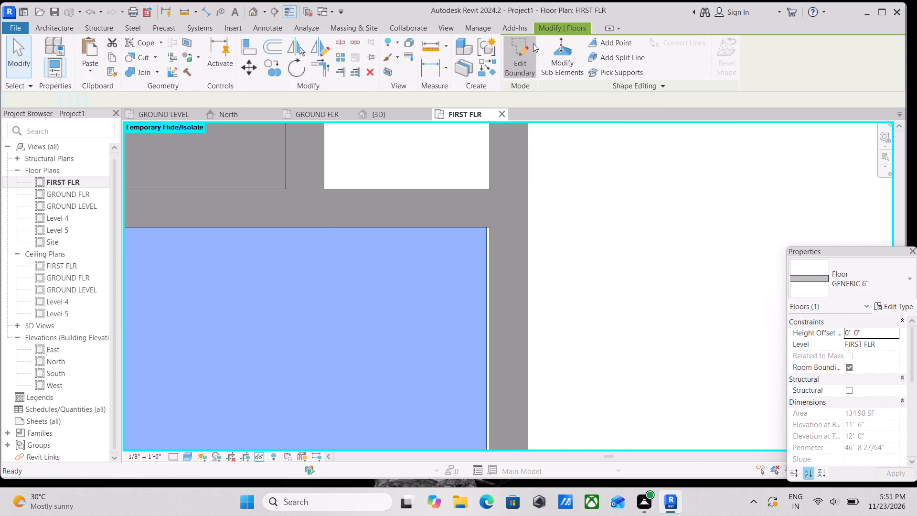
scroll(471, 279, "down", 2)
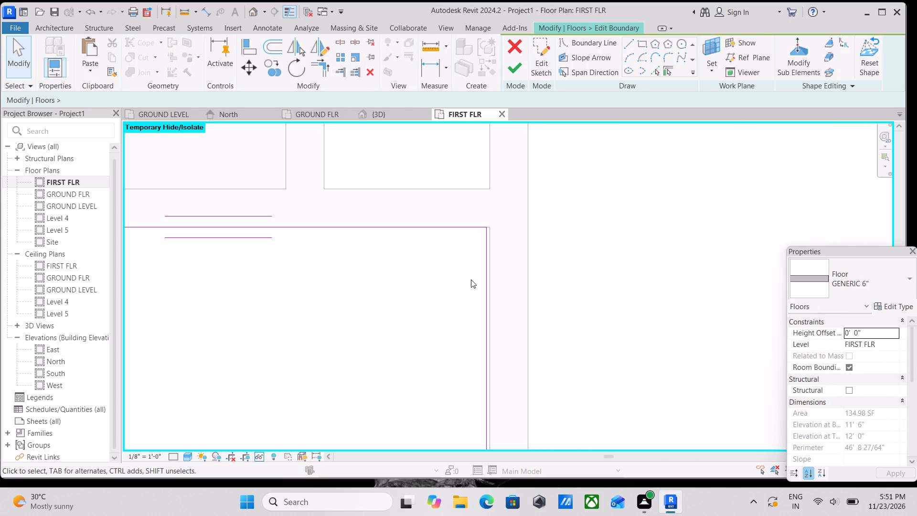
middle_click_drag(471, 279, 455, 179)
scroll(451, 216, "down", 1)
scroll(463, 236, "up", 3)
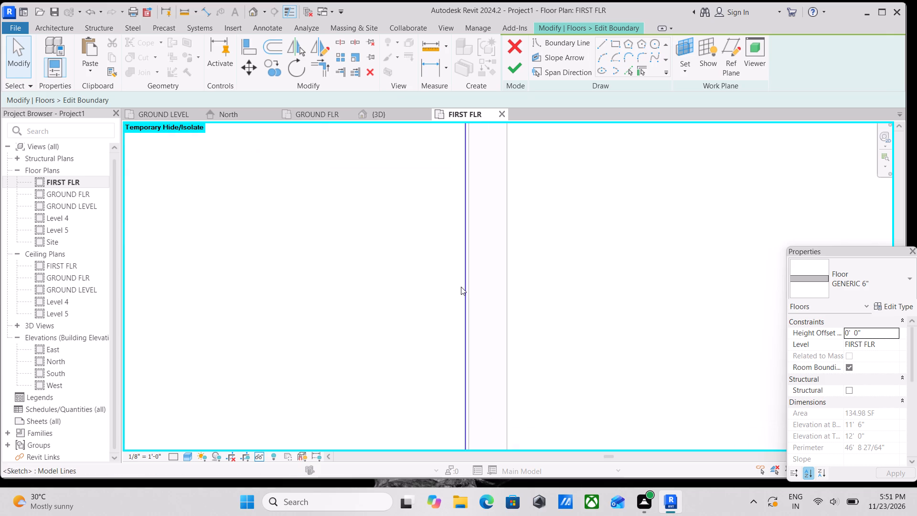
scroll(460, 290, "up", 2)
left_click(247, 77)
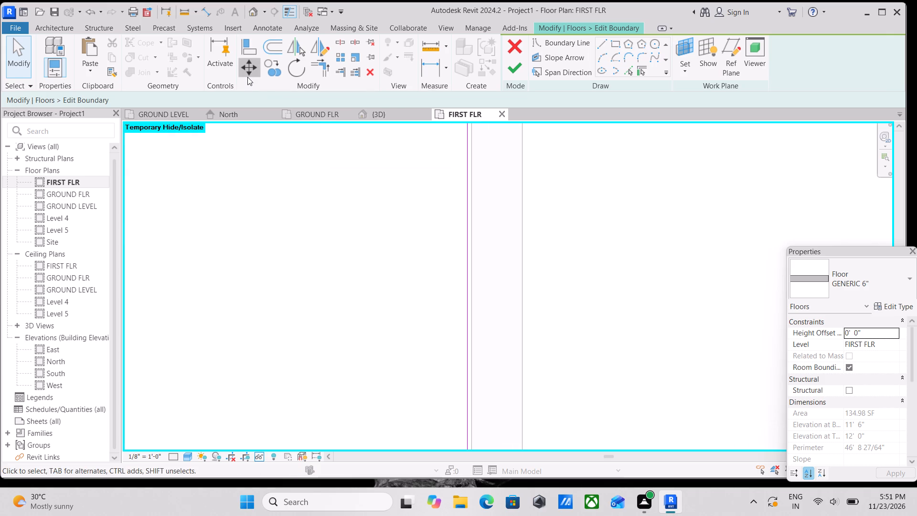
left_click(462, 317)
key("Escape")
Move the floor sketch's east boundary line from its endpoint onto the inner face of the west bedroom's east wall.
scroll(462, 317, "down", 3)
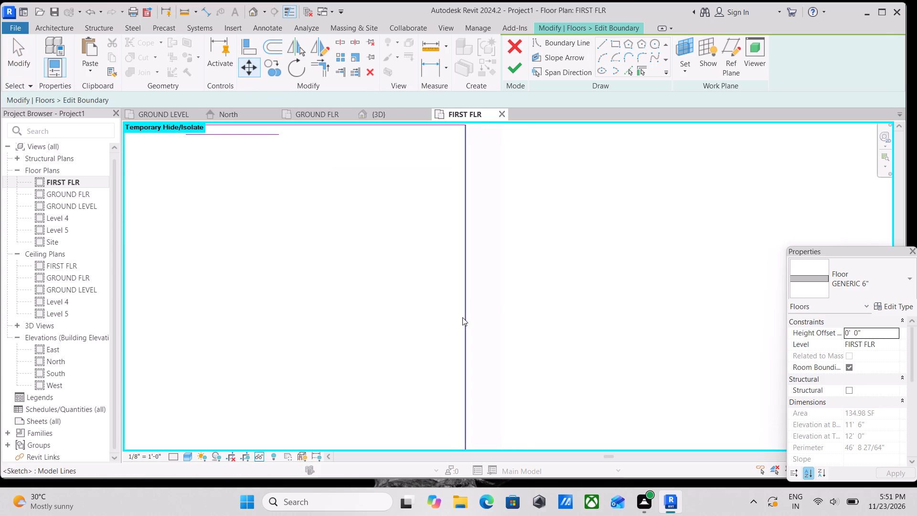
scroll(479, 288, "down", 3)
left_click(469, 293)
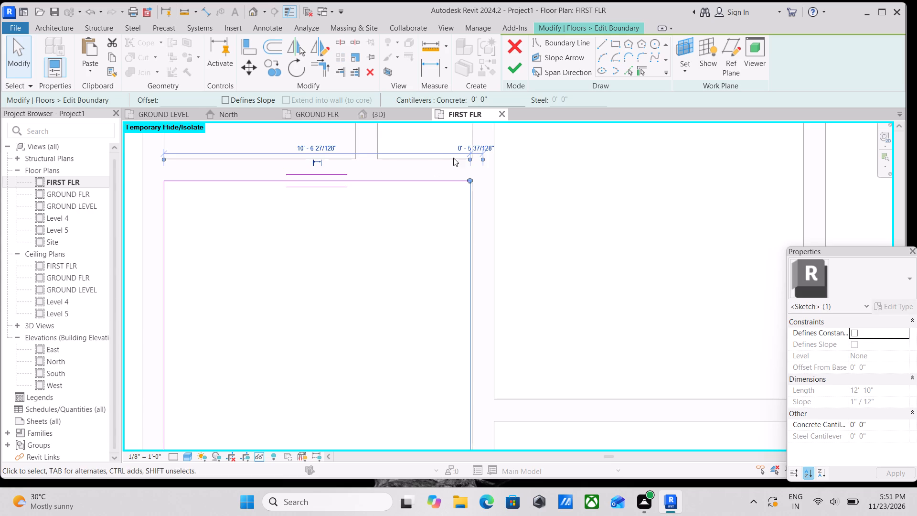
scroll(466, 163, "up", 5)
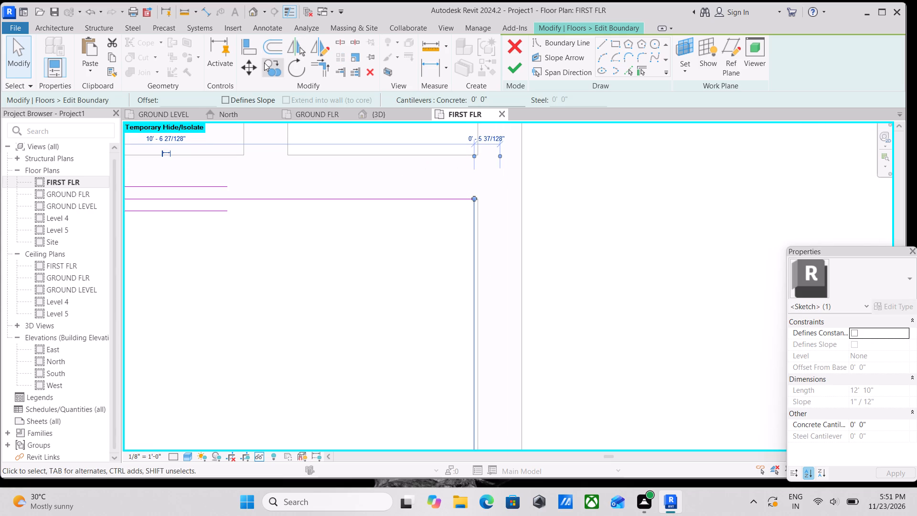
left_click(245, 65)
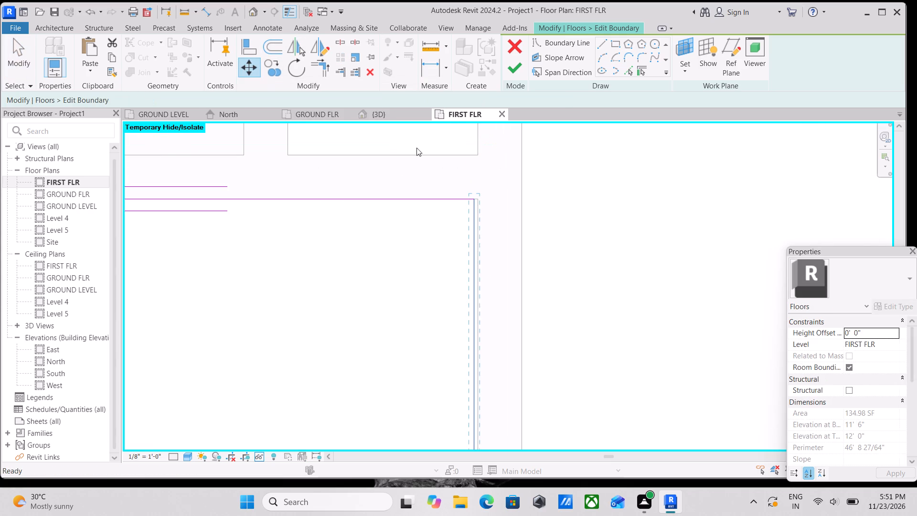
scroll(475, 191, "up", 1)
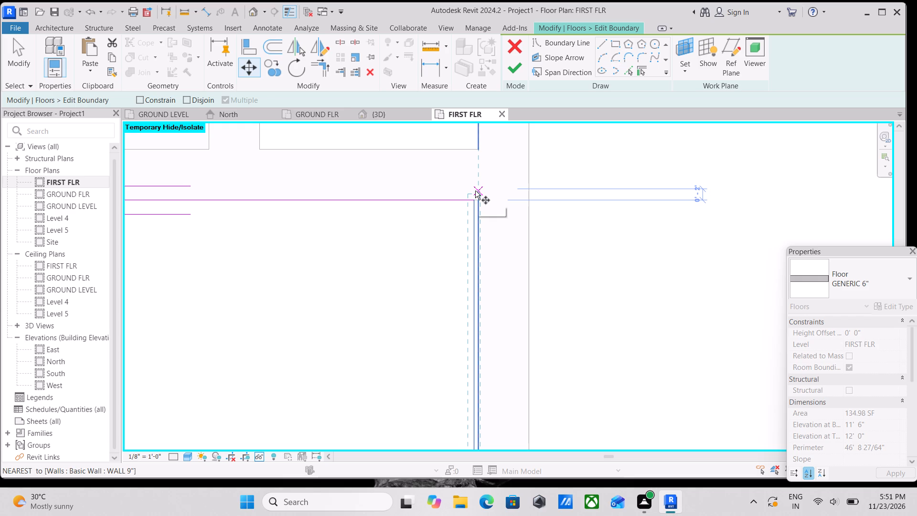
scroll(475, 191, "up", 8)
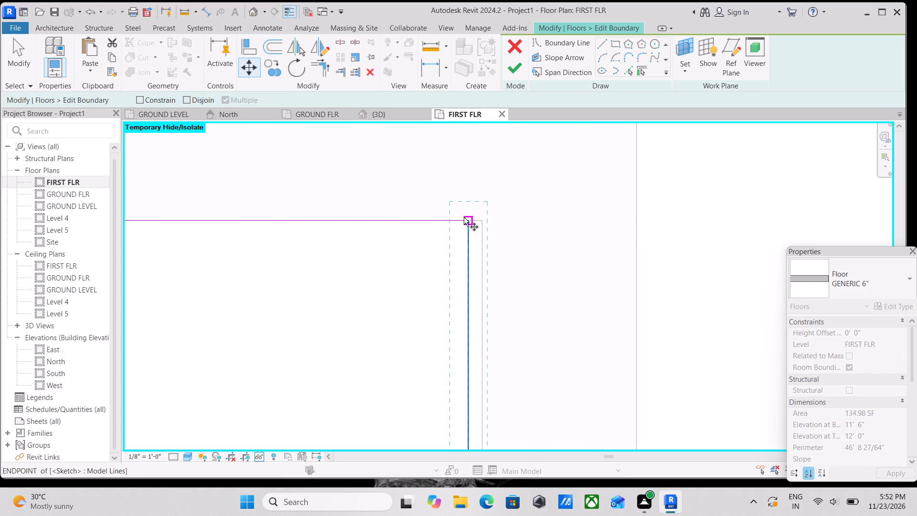
left_click(464, 217)
left_click(484, 217)
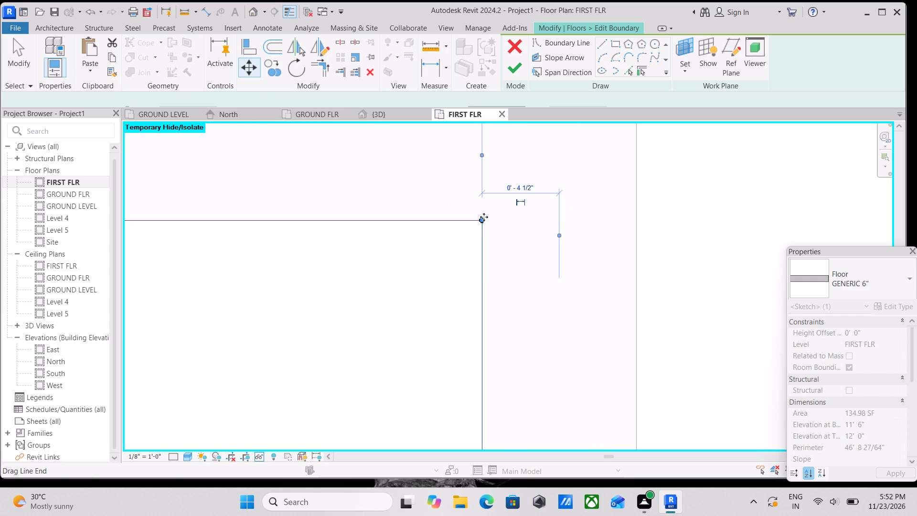
Finish the west bedroom's floor boundary edit without attaching the walls to the floor's bottom.
scroll(484, 217, "down", 16)
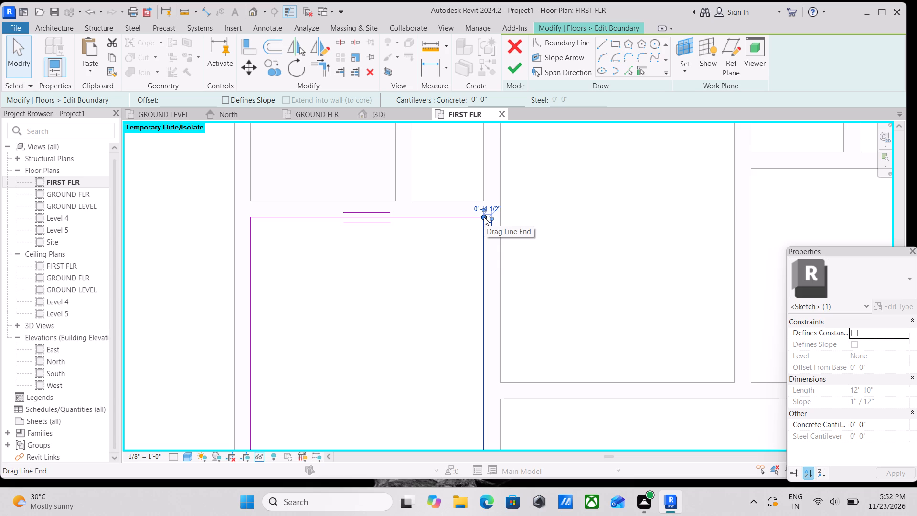
scroll(484, 217, "down", 3)
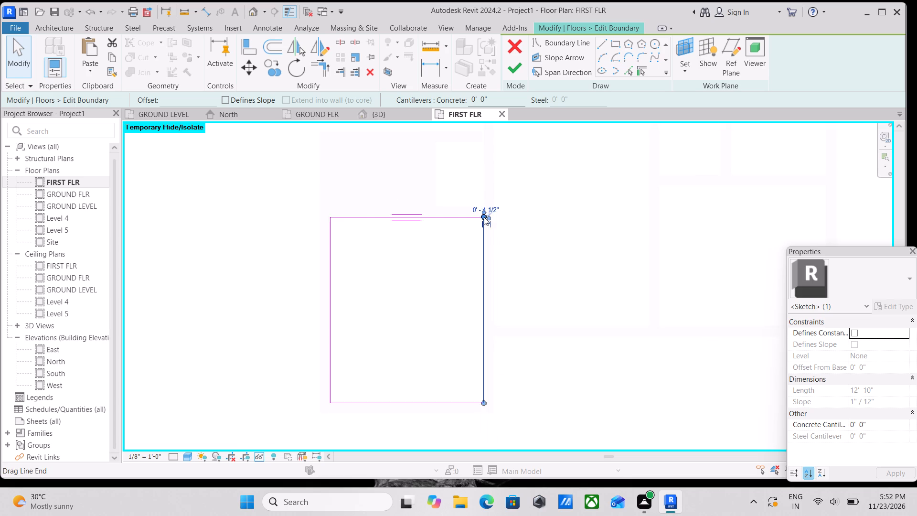
scroll(484, 217, "down", 8)
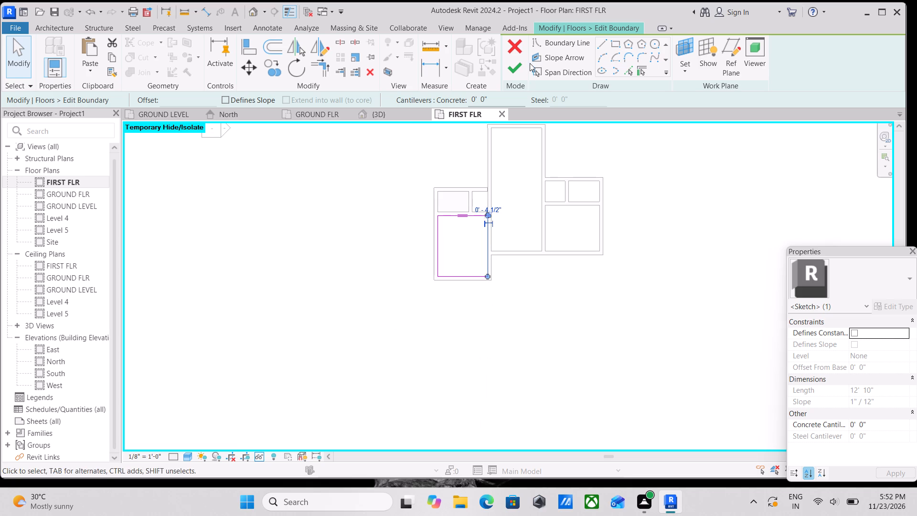
left_click(521, 65)
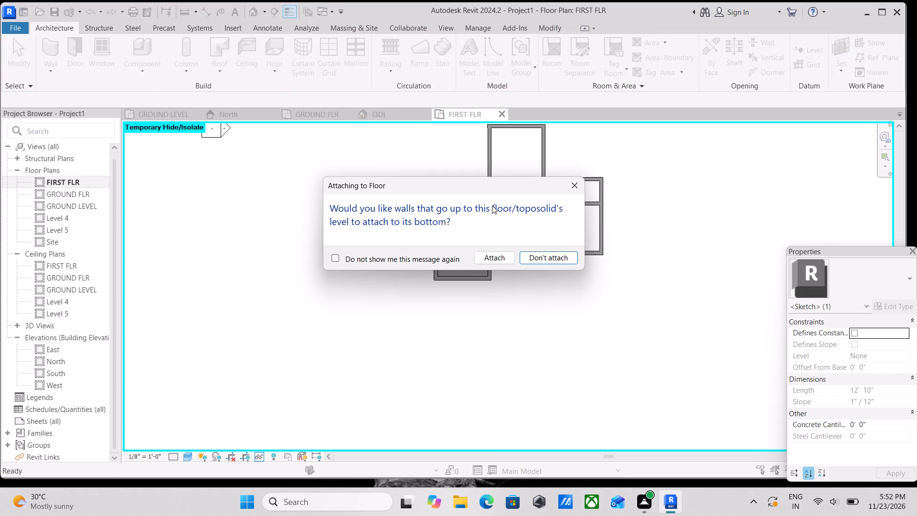
left_click(539, 257)
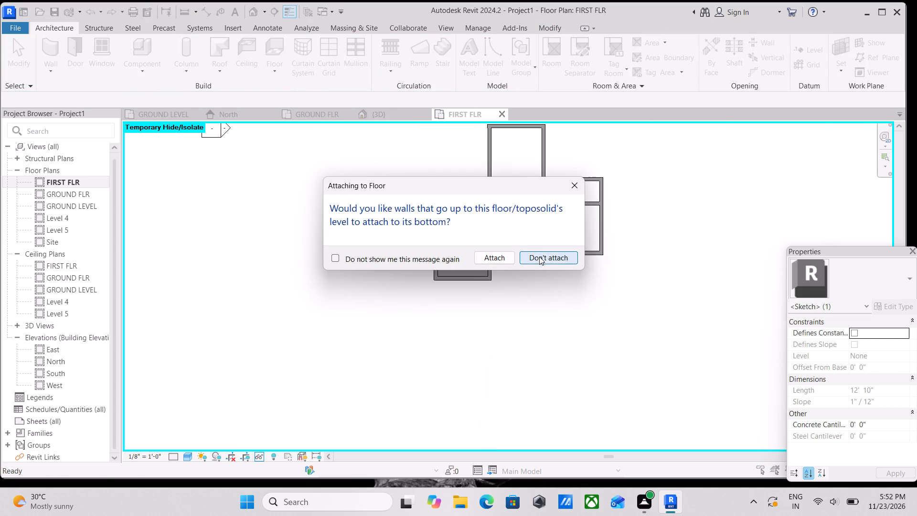
Extend the east end of the west toilet block's north wall to meet the adjoining north-south wall, and deselect it.
scroll(488, 224, "up", 3)
scroll(483, 184, "up", 4)
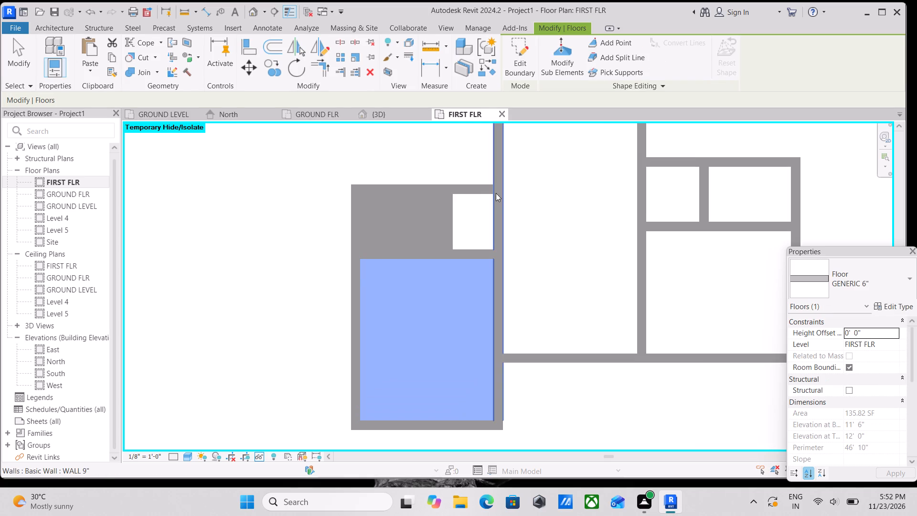
left_click(486, 185)
scroll(486, 185, "up", 9)
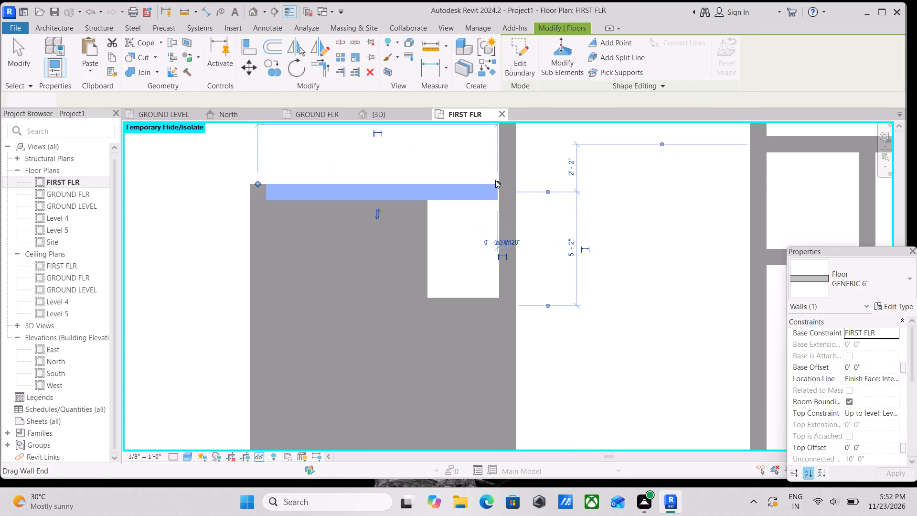
scroll(495, 180, "up", 6)
left_click_drag(507, 201, 520, 203)
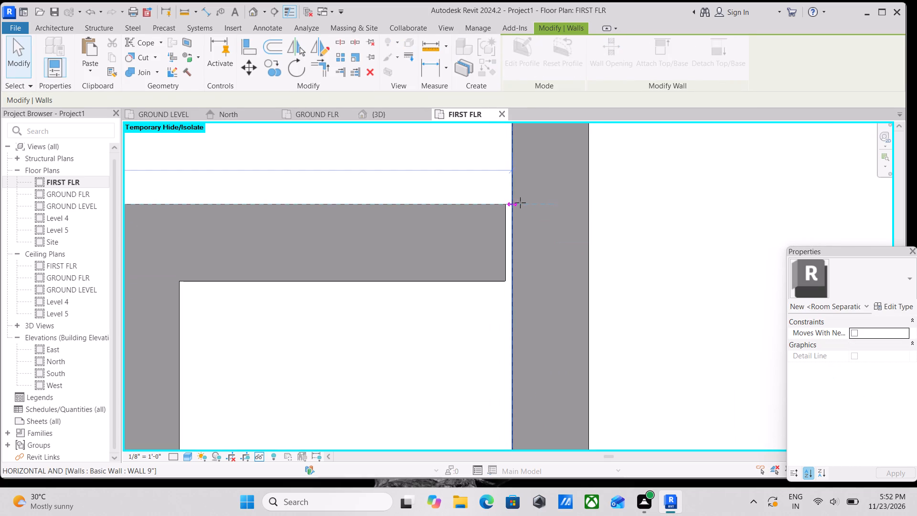
left_click_drag(520, 203, 521, 203)
scroll(521, 203, "down", 4)
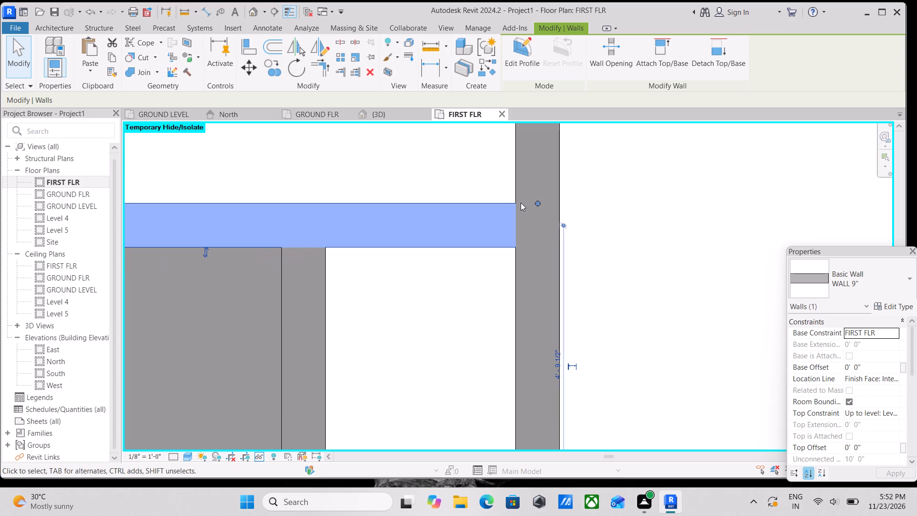
key("Escape")
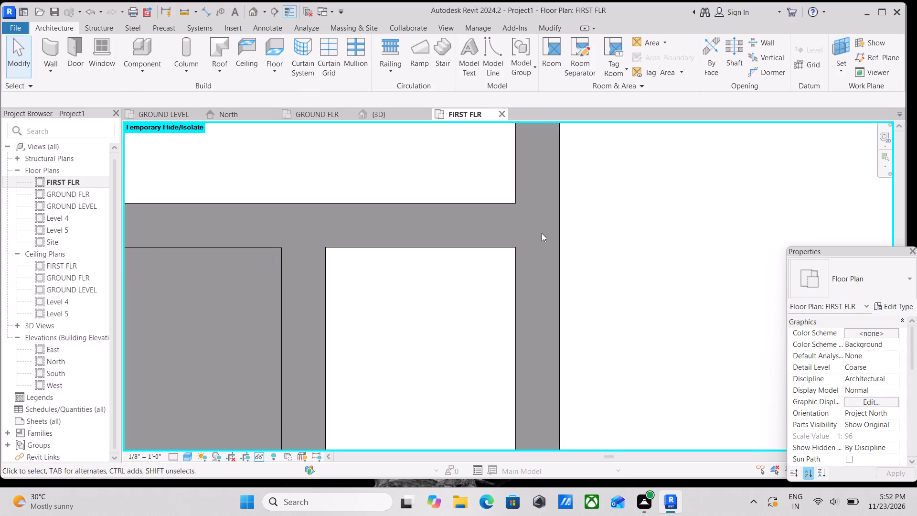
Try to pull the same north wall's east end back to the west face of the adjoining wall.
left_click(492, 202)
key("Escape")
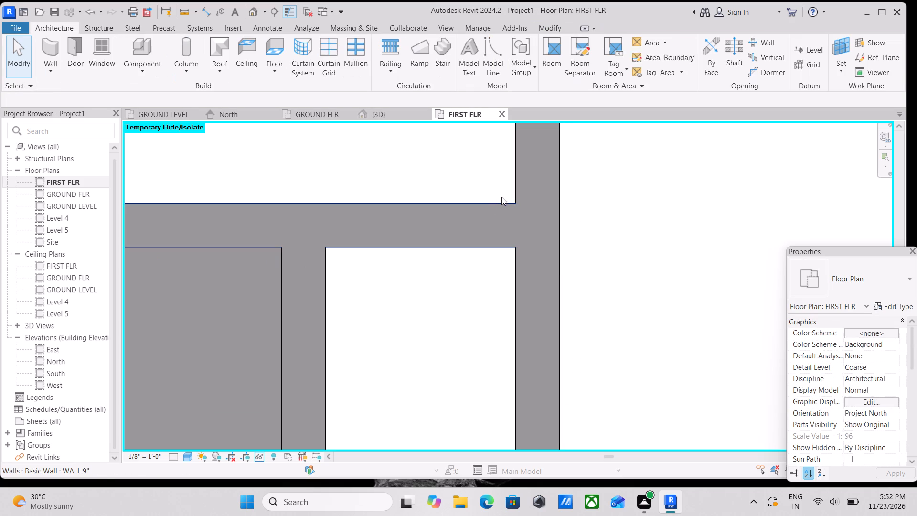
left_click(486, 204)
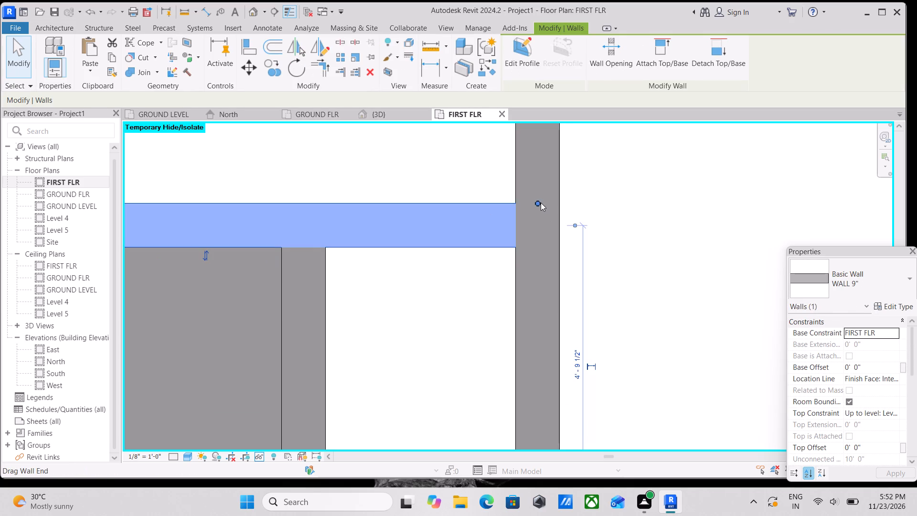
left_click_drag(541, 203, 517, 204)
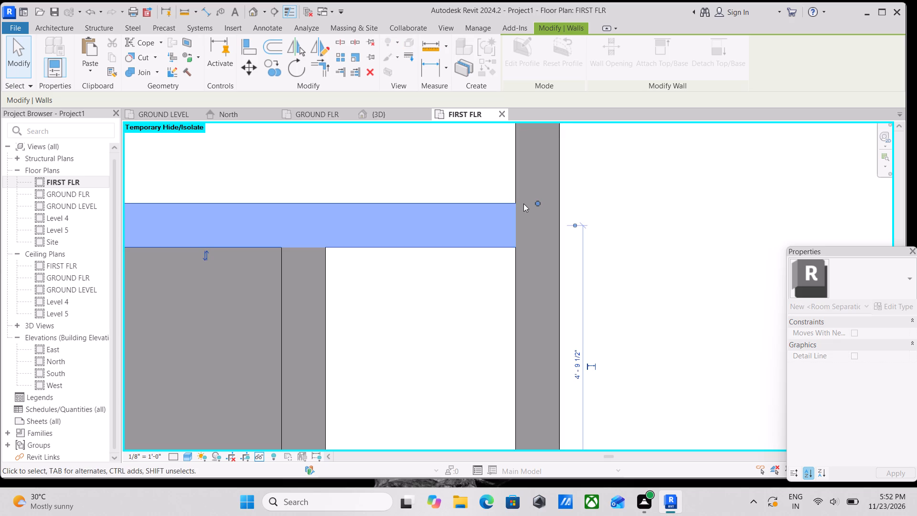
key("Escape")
Sketch a rectangular GENERIC 6" architectural floor boundary about 3'-3" by 4'-5" inside the small room east of the west toilet.
scroll(532, 259, "down", 5)
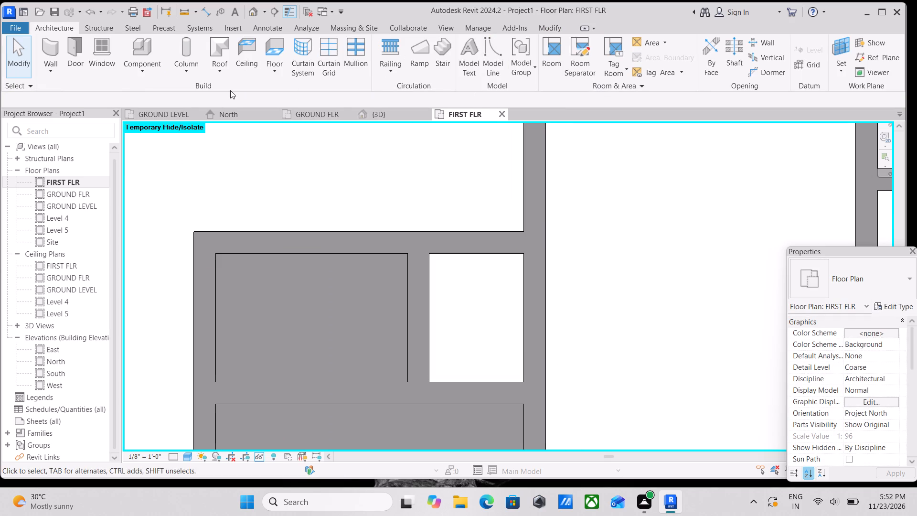
scroll(551, 419, "down", 2)
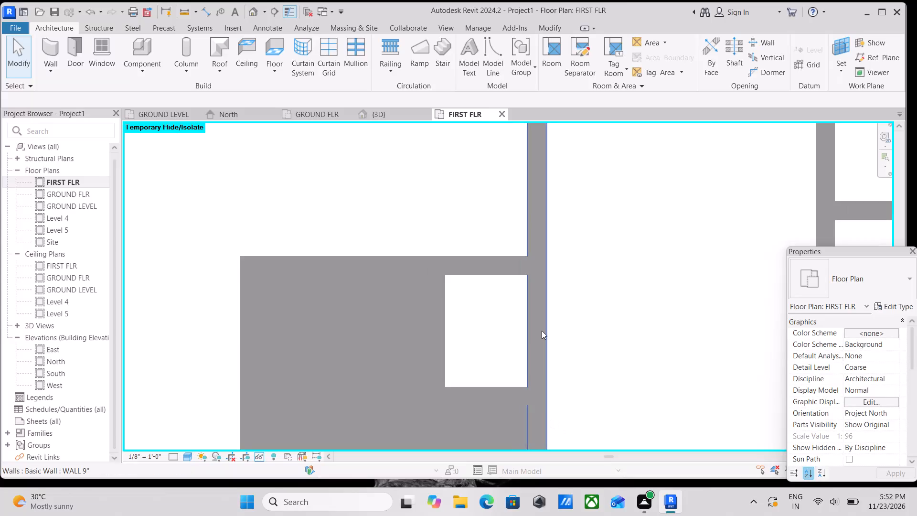
scroll(542, 331, "down", 8)
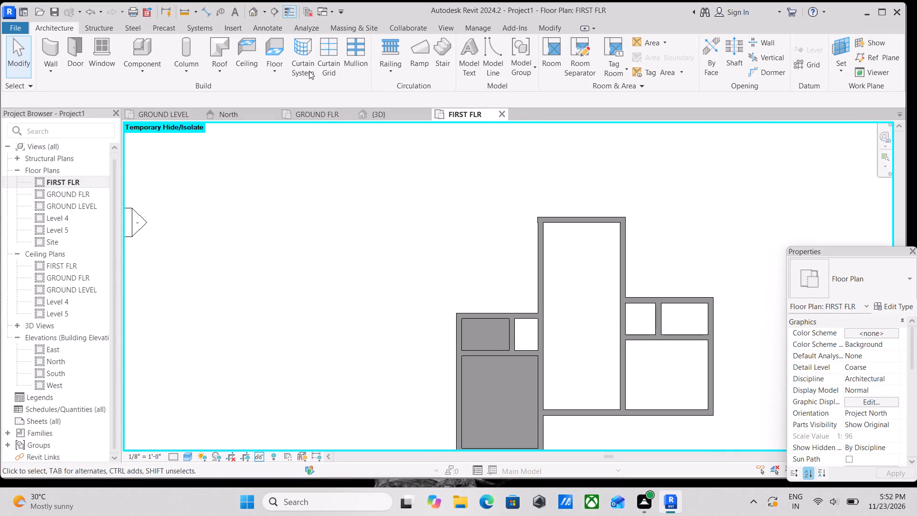
left_click(265, 70)
left_click(285, 90)
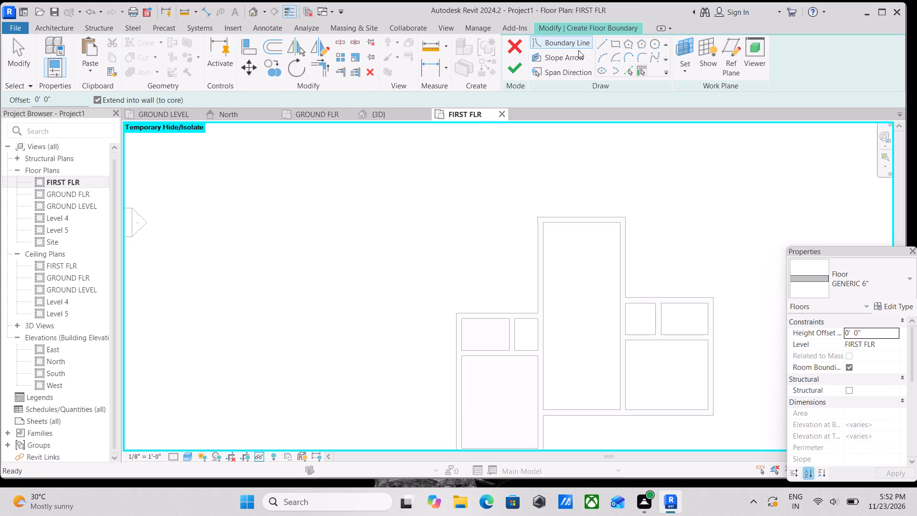
left_click(618, 49)
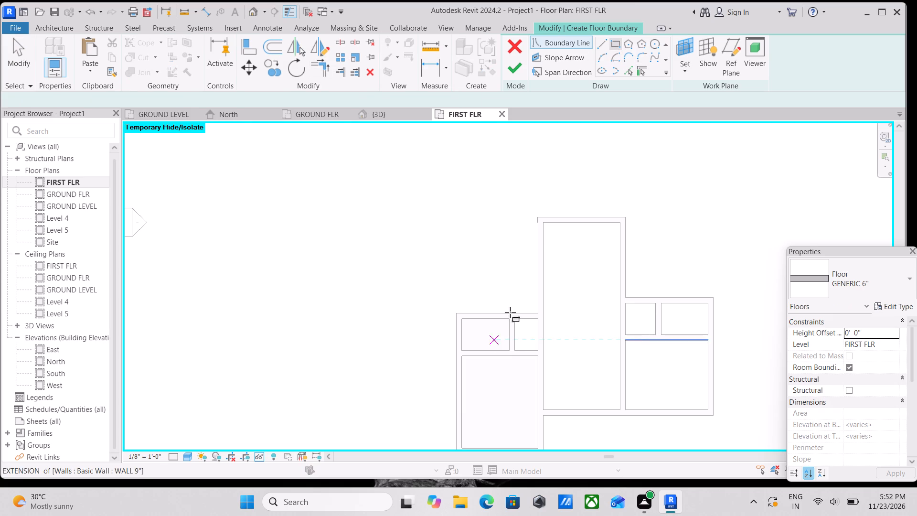
scroll(513, 312, "up", 6)
left_click(509, 320)
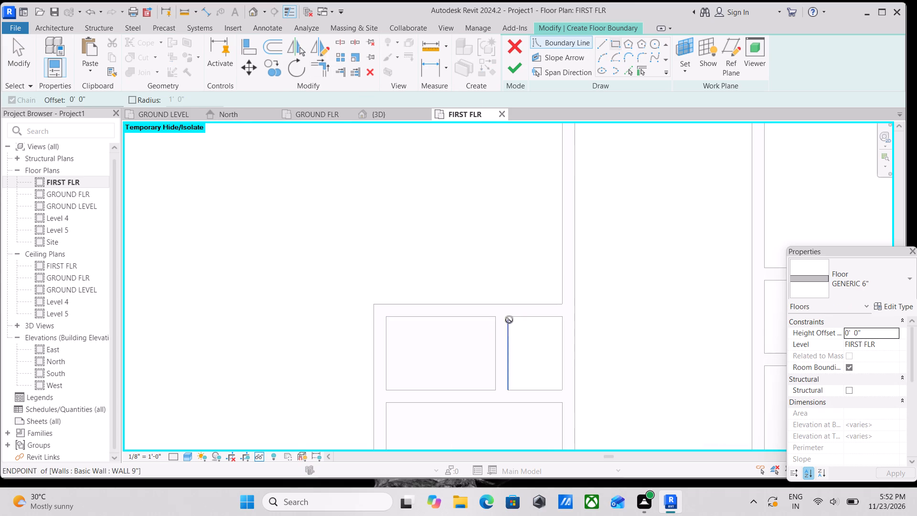
left_click(564, 389)
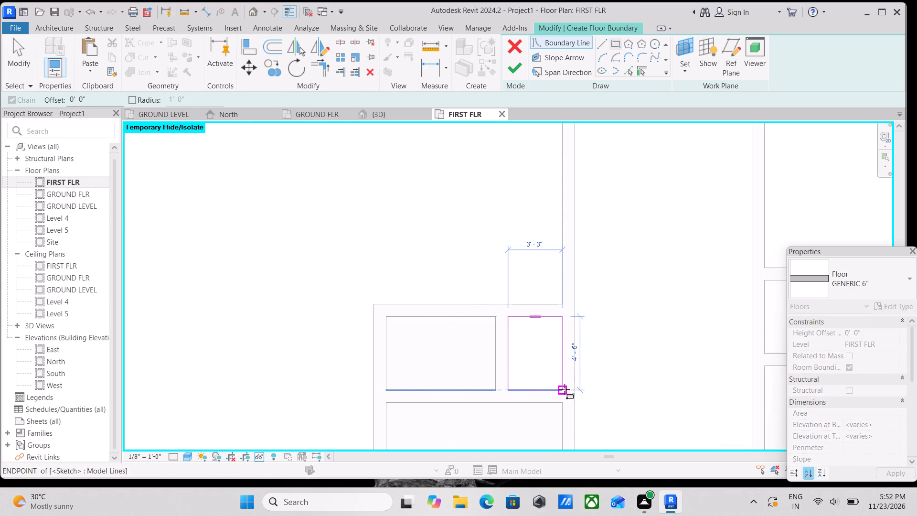
Finish the small room's floor sketch without attaching the walls to the floor's bottom, and deselect the floor.
scroll(623, 302, "down", 4)
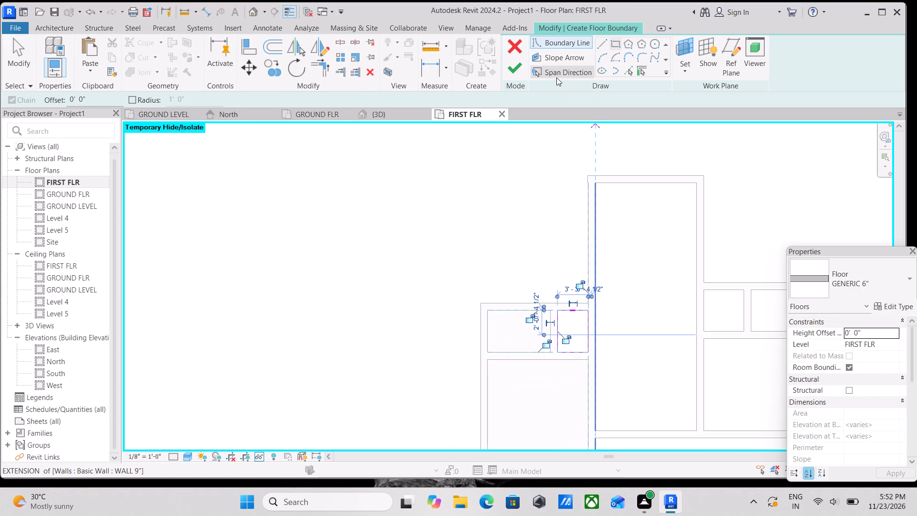
left_click(514, 62)
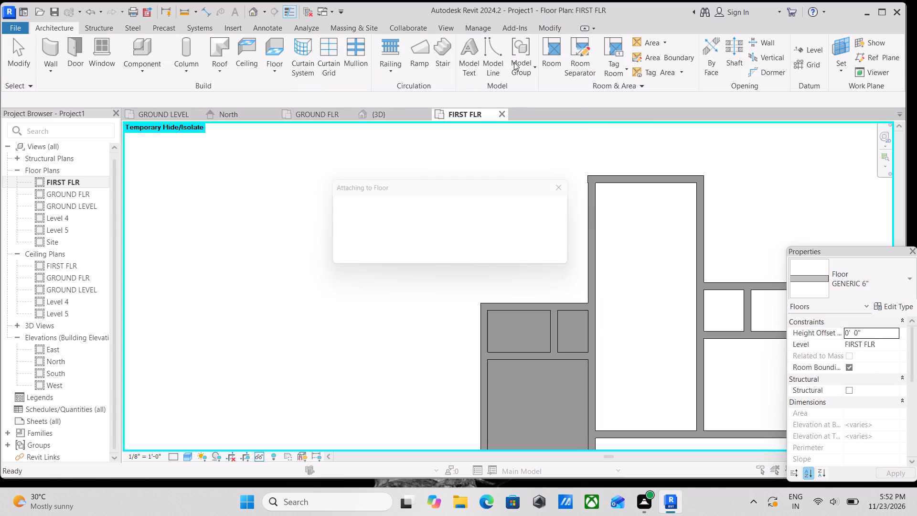
left_click(549, 254)
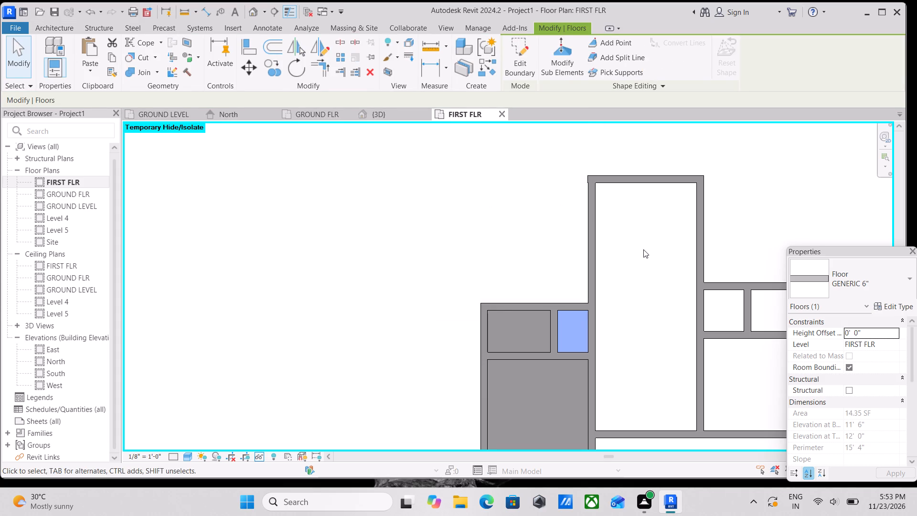
key("Escape")
Sketch a rectangular GENERIC 6" architectural floor boundary along the inner wall faces of the long central room, from its north wall to its south wall.
scroll(630, 249, "up", 2)
middle_click_drag(630, 249, 594, 286)
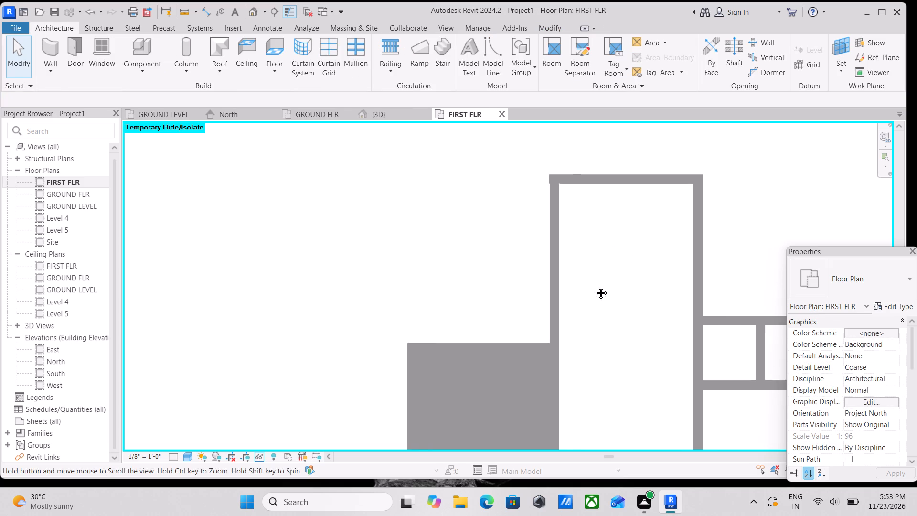
middle_click_drag(594, 286, 587, 293)
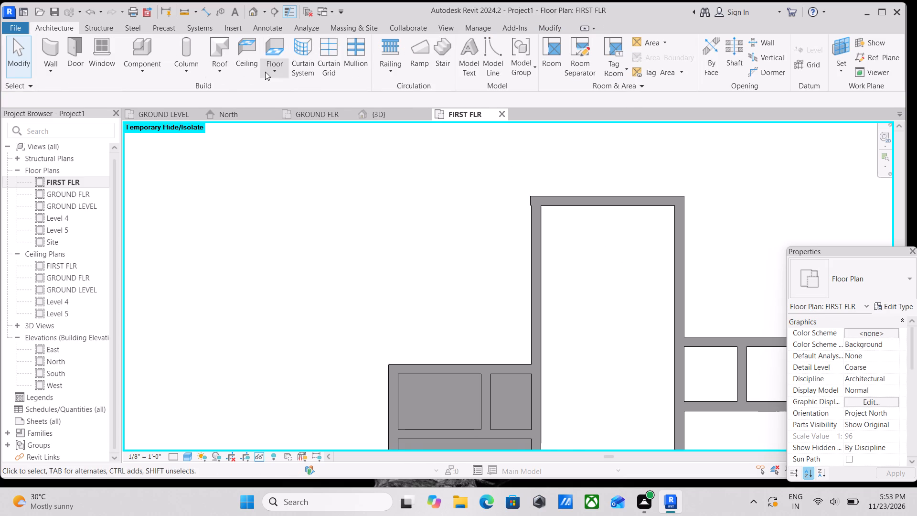
left_click(268, 71)
left_click(295, 94)
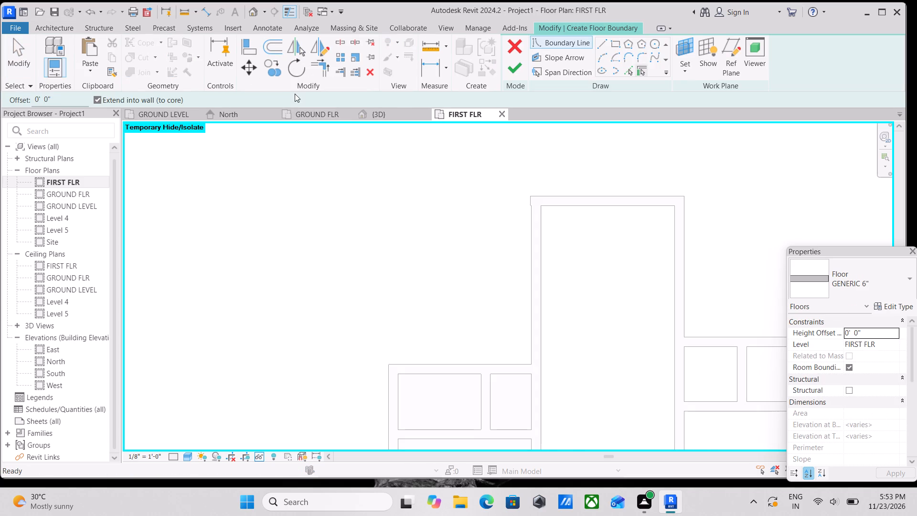
left_click(616, 42)
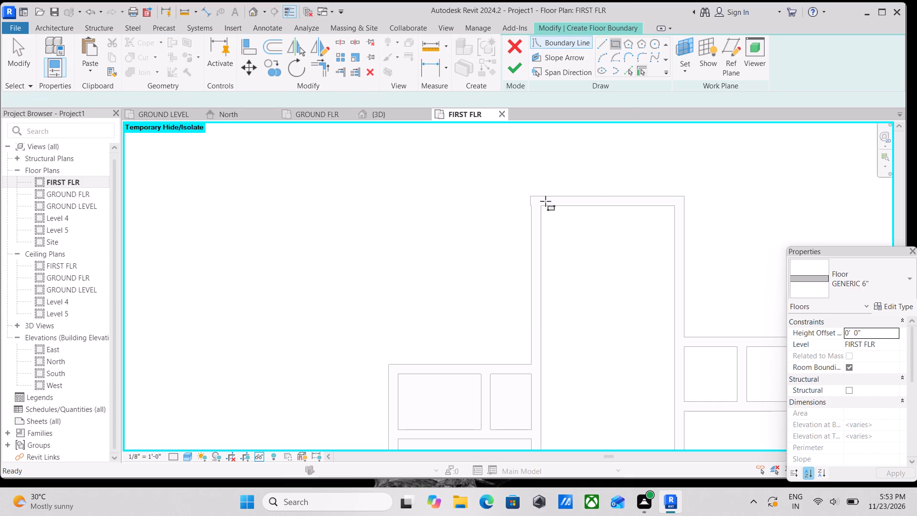
left_click(541, 208)
middle_click_drag(567, 256, 526, 78)
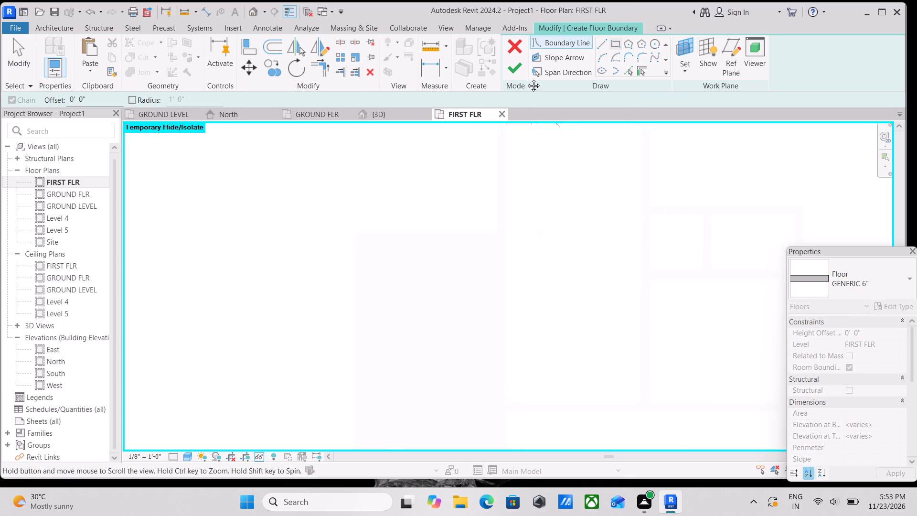
middle_click_drag(526, 78, 526, 74)
middle_click_drag(600, 315, 587, 305)
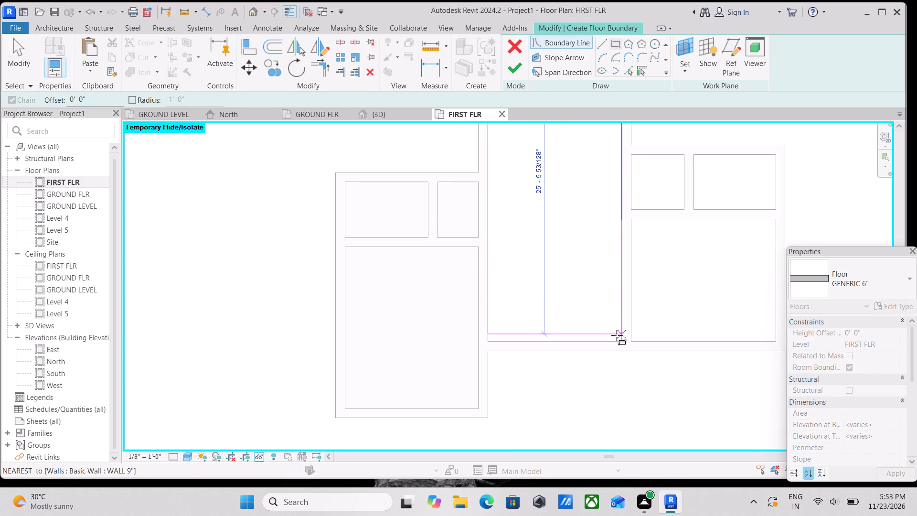
left_click(619, 340)
Add a second rectangular boundary inside the large southeast room, about 9'-8 1/2" north to south, to the same floor sketch.
scroll(649, 226, "up", 2)
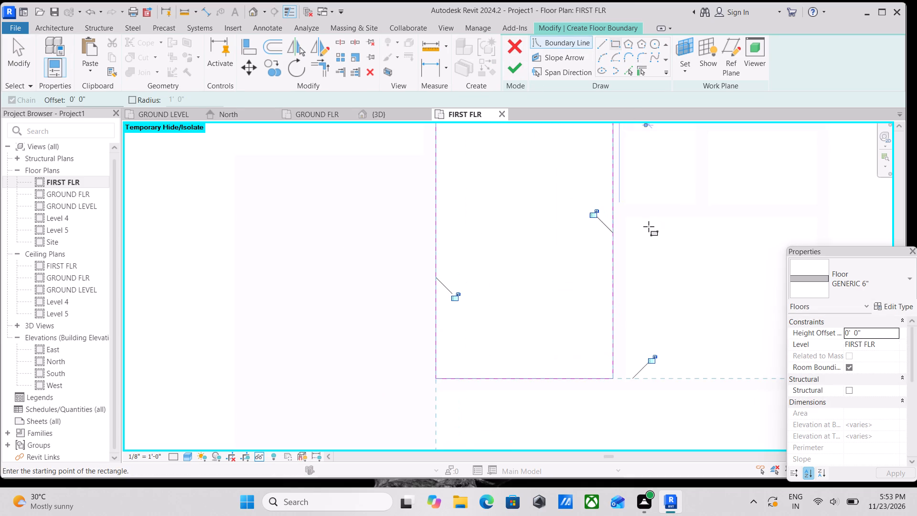
left_click(627, 219)
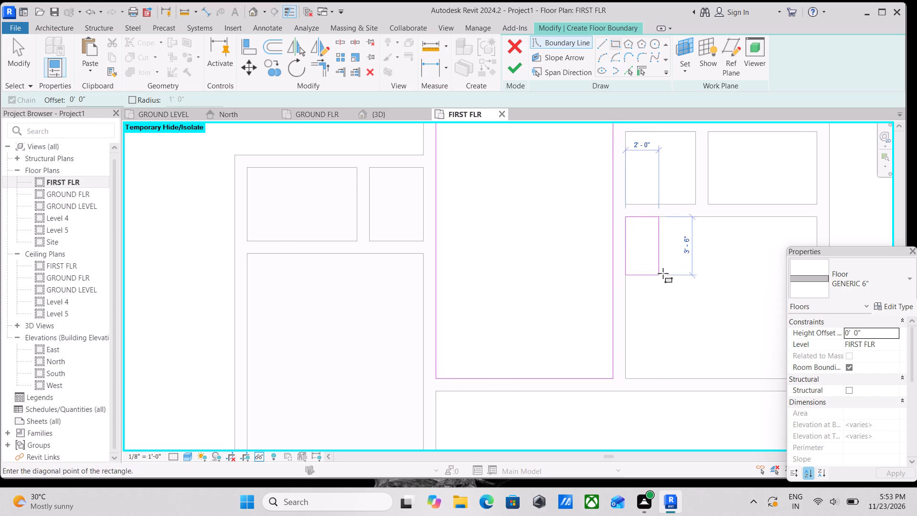
middle_click_drag(663, 273, 598, 208)
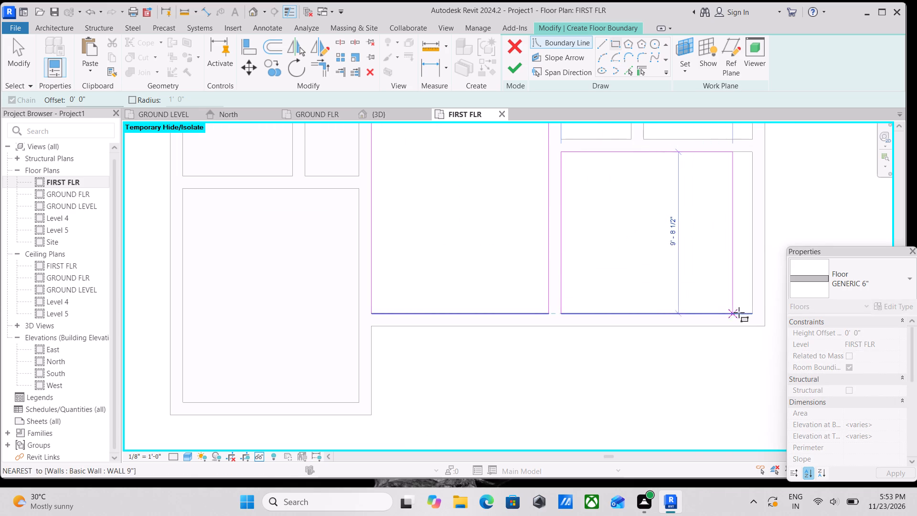
left_click(752, 314)
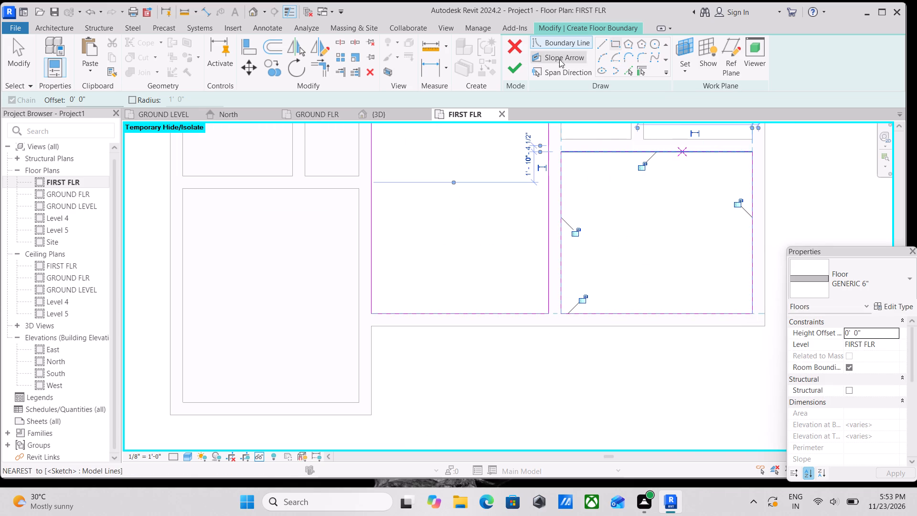
Finish the floor sketch for the central and southeast rooms without attaching the walls to the floor's bottom, and deselect the floor.
left_click(511, 66)
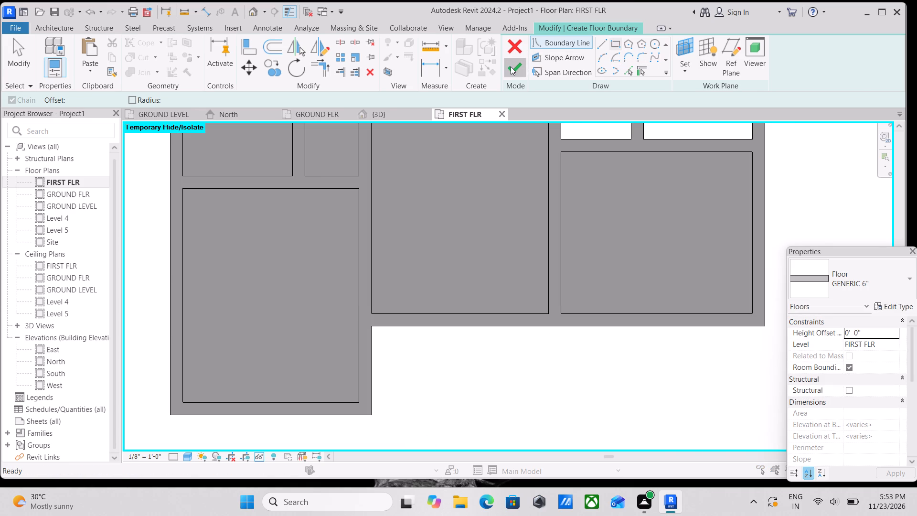
left_click(556, 258)
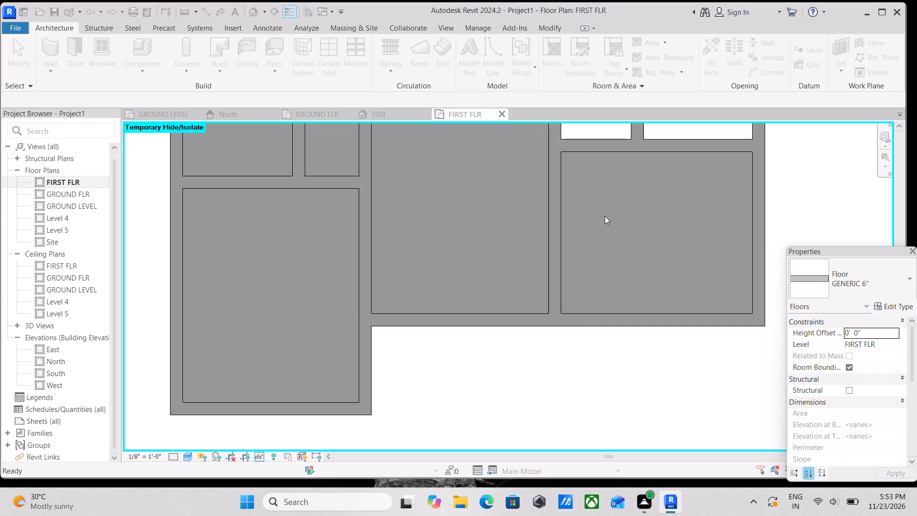
scroll(605, 214, "down", 5)
middle_click_drag(608, 209, 604, 301)
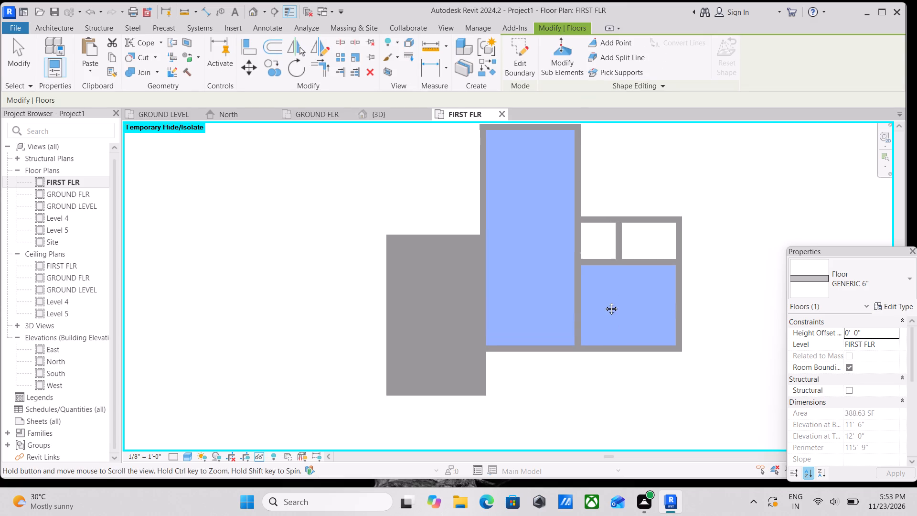
middle_click_drag(604, 301, 604, 302)
key("Escape")
scroll(603, 247, "up", 3)
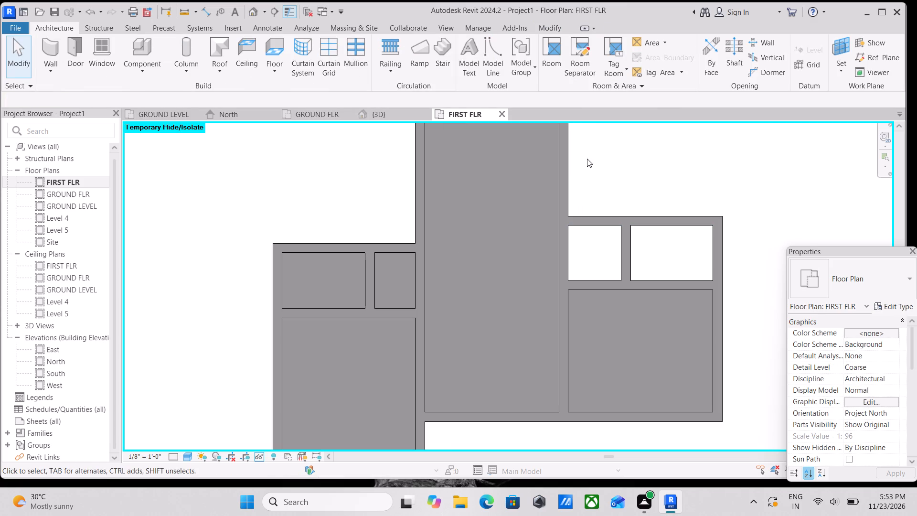
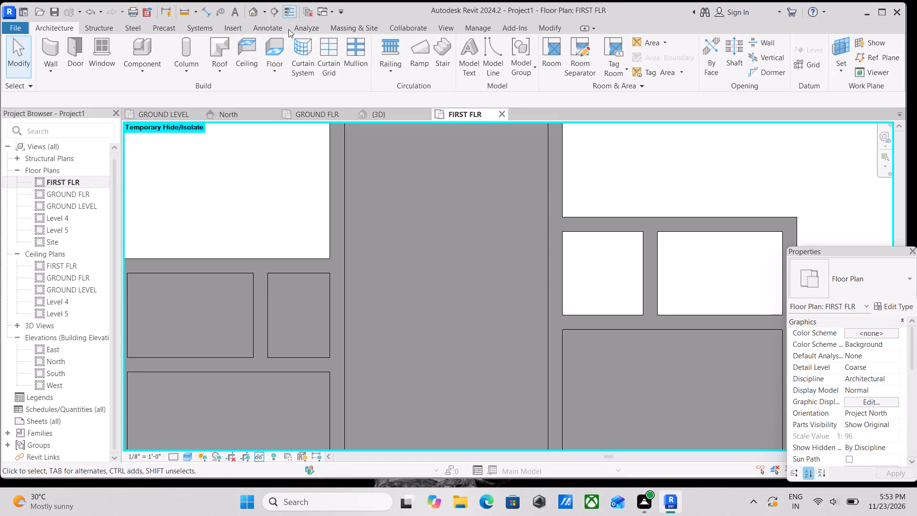
Sketch rectangular GENERIC 6" architectural floor boundaries inside the two small rooms north of the southeast room, about 6'-6" and 4'-2 1/2" wide.
type("FL")
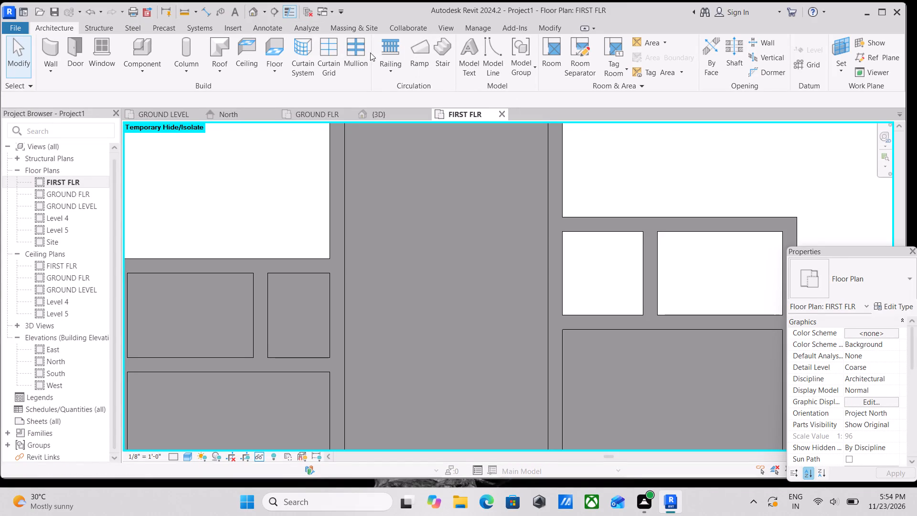
left_click(271, 67)
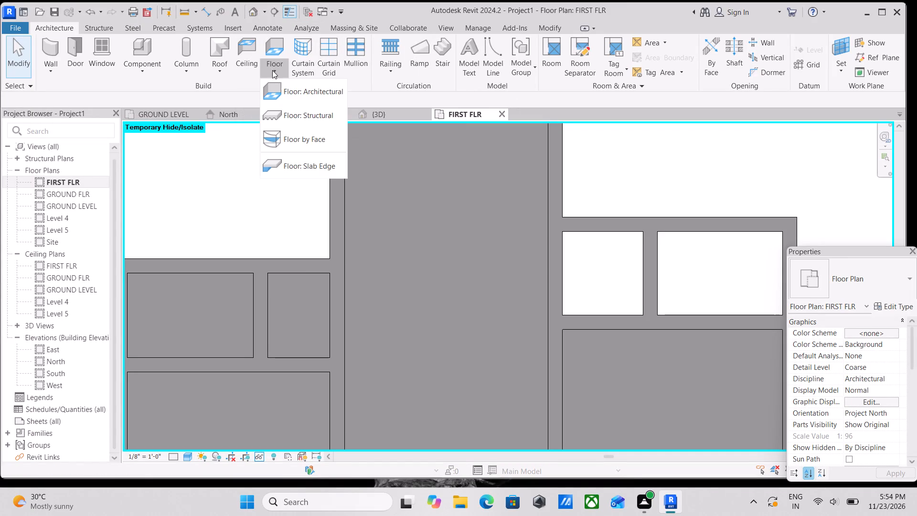
left_click(280, 88)
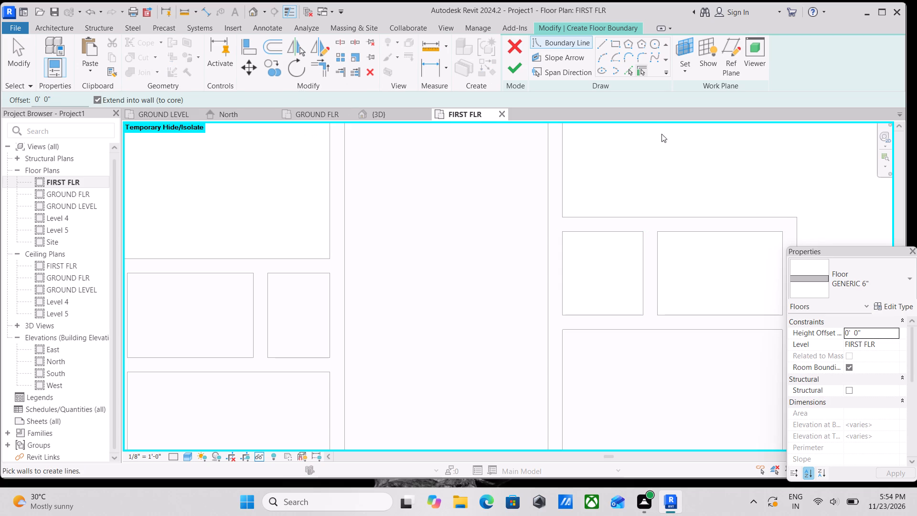
left_click(617, 43)
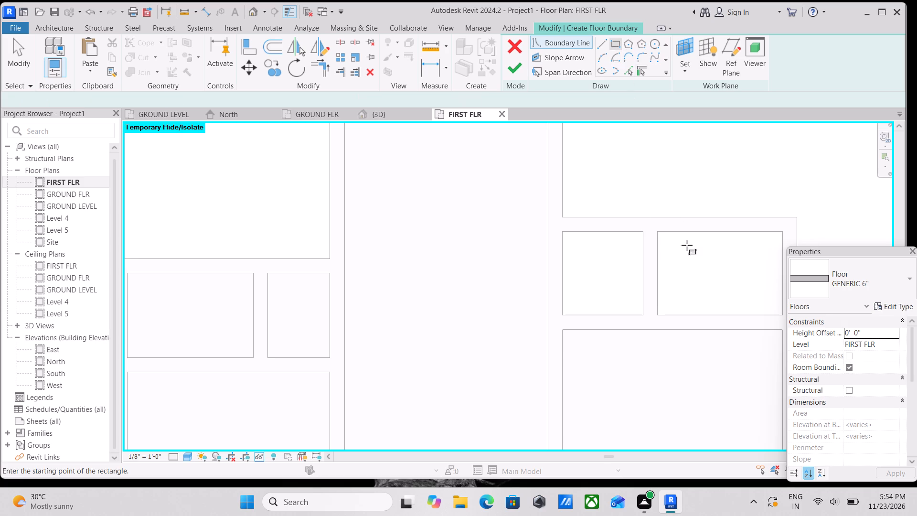
left_click(659, 232)
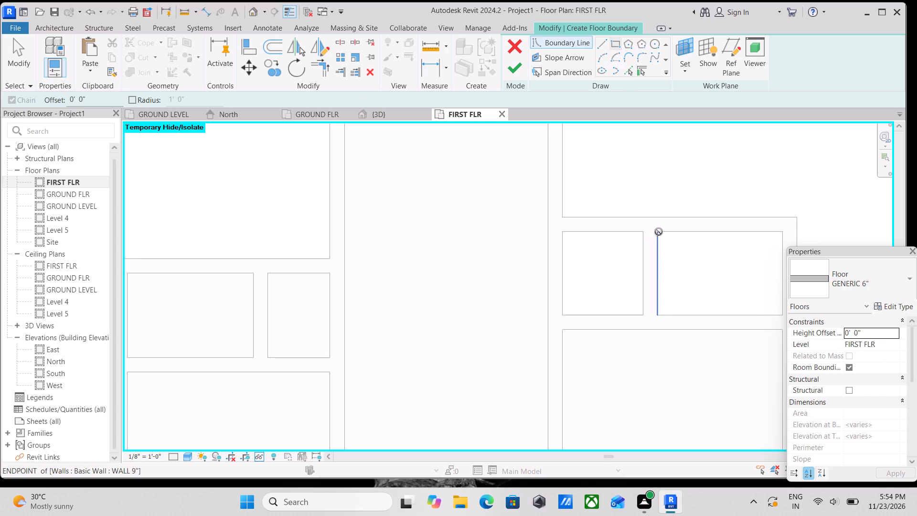
middle_click_drag(709, 271, 660, 253)
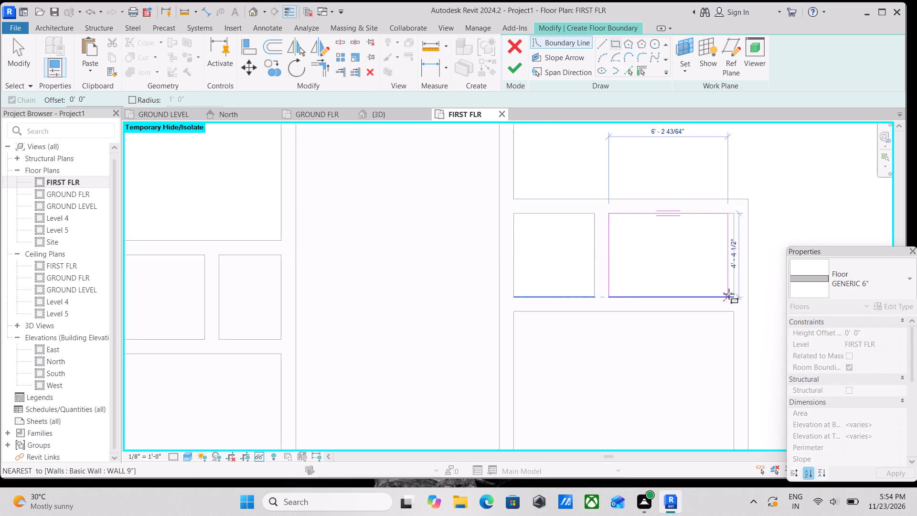
left_click(732, 295)
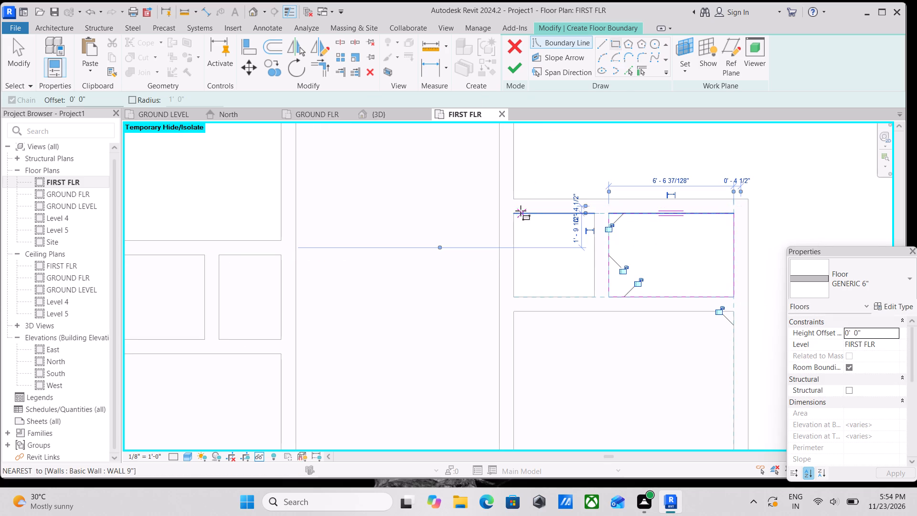
left_click(517, 213)
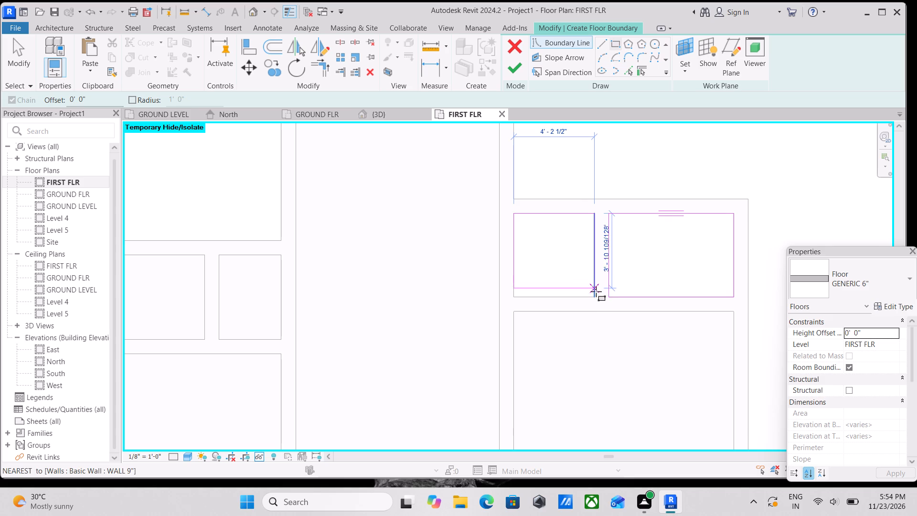
left_click(596, 296)
Finish the floor sketch for the two small eastern rooms without attaching the walls to the floor's bottom, and deselect the floor.
scroll(538, 173, "down", 3)
middle_click_drag(552, 201, 610, 330)
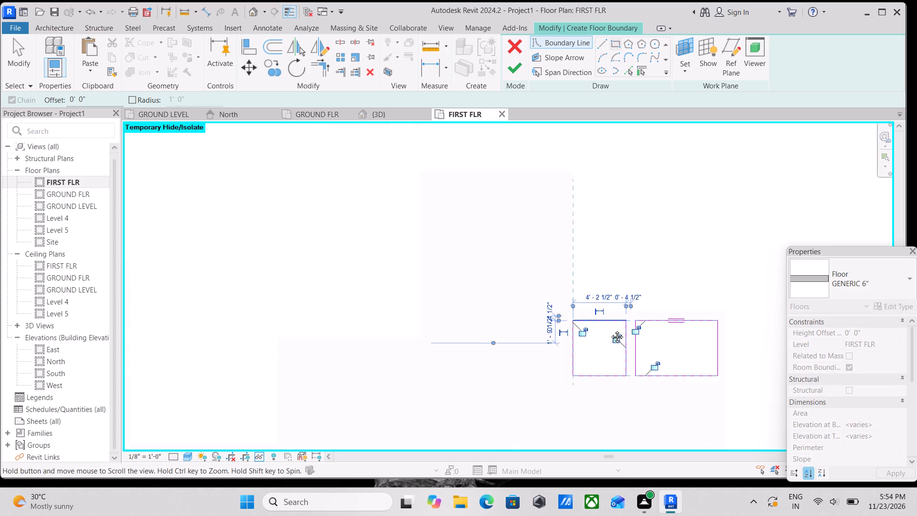
middle_click_drag(610, 330, 611, 330)
left_click(517, 71)
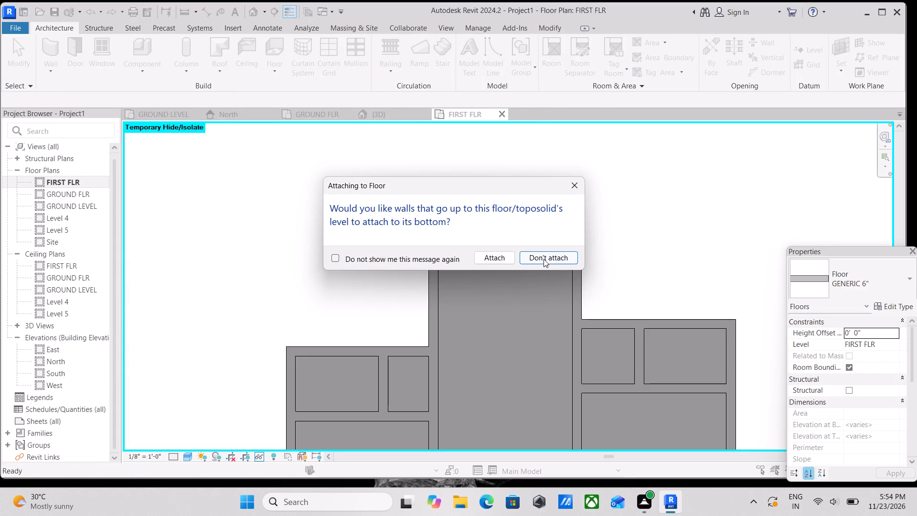
left_click(544, 258)
scroll(544, 258, "down", 7)
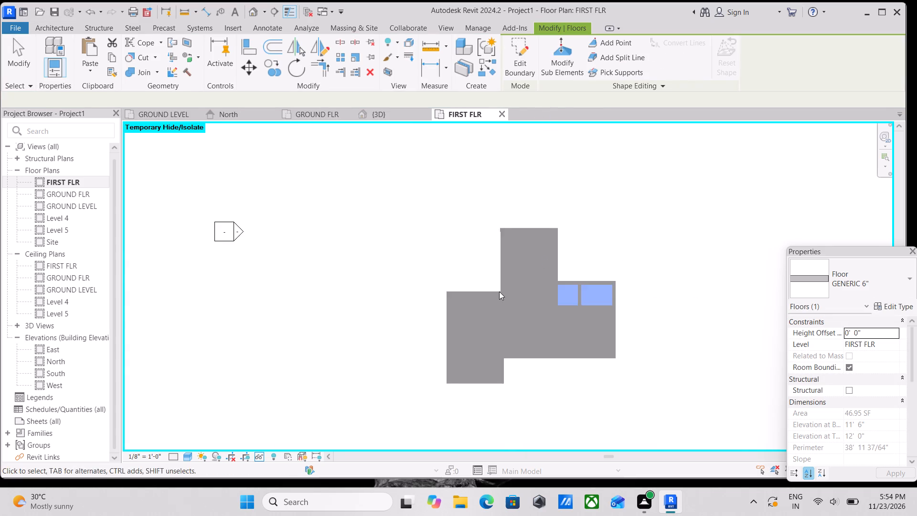
scroll(499, 291, "down", 2)
scroll(547, 299, "up", 10)
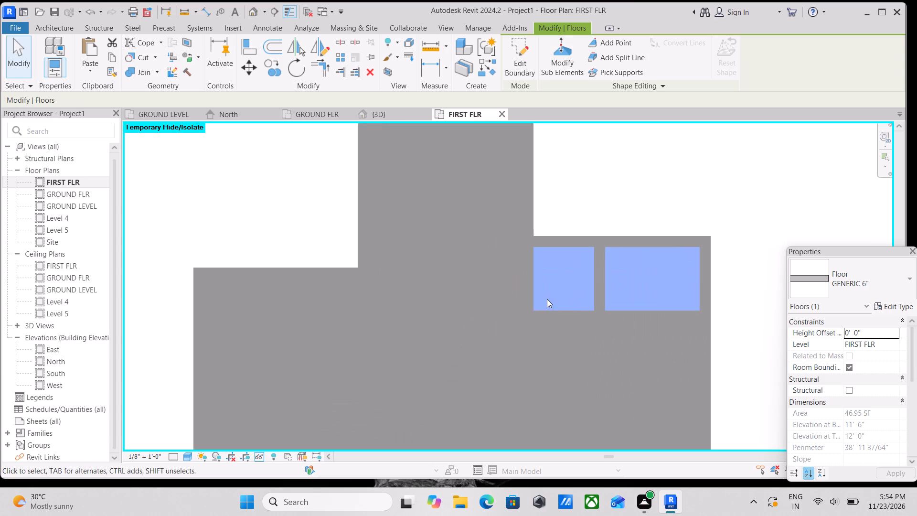
key("Escape")
Examine the first-floor rooms and their floors from several angles in the 3D view.
scroll(551, 247, "up", 2)
scroll(424, 256, "down", 7)
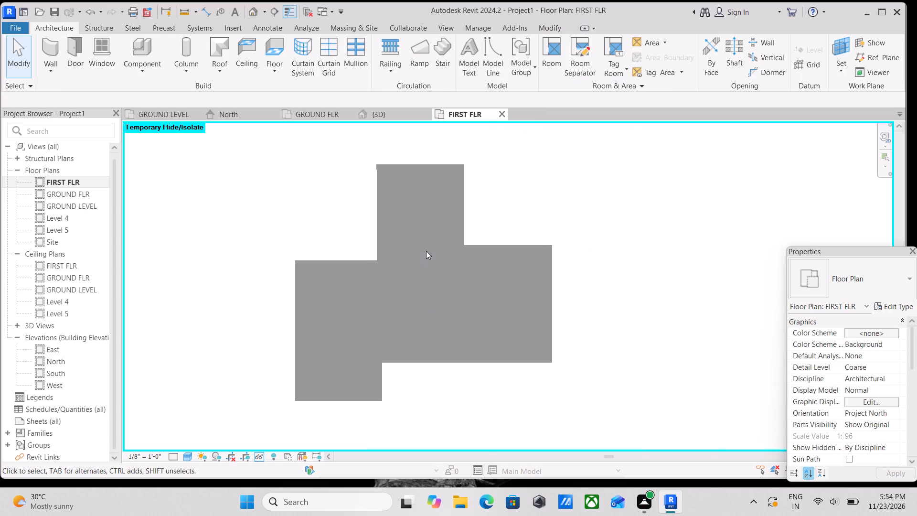
left_click(385, 111)
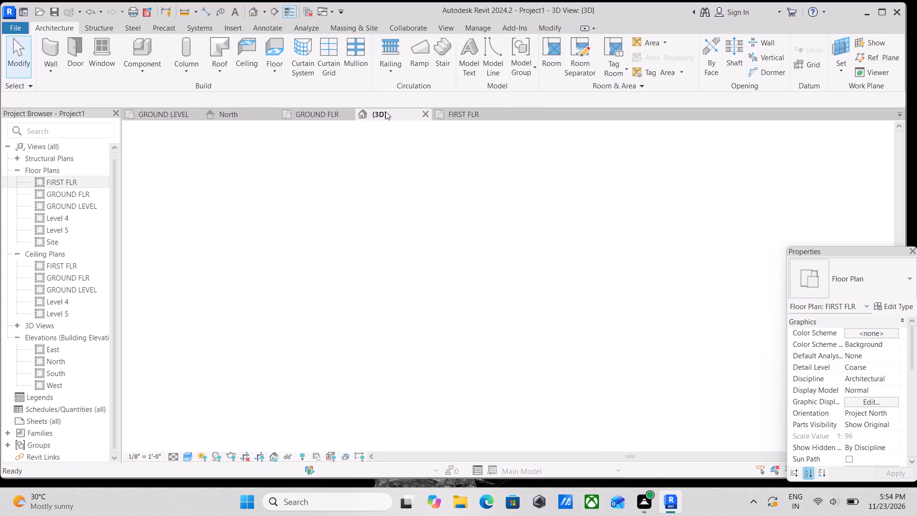
scroll(523, 305, "up", 3)
scroll(542, 373, "up", 3)
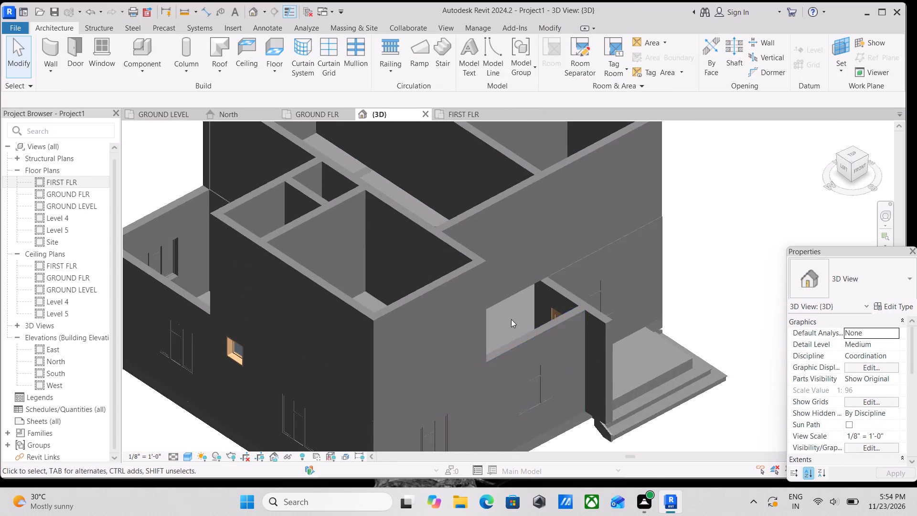
scroll(511, 318, "down", 1)
middle_click_drag(511, 318, 514, 330)
scroll(538, 351, "up", 2)
scroll(556, 335, "down", 5)
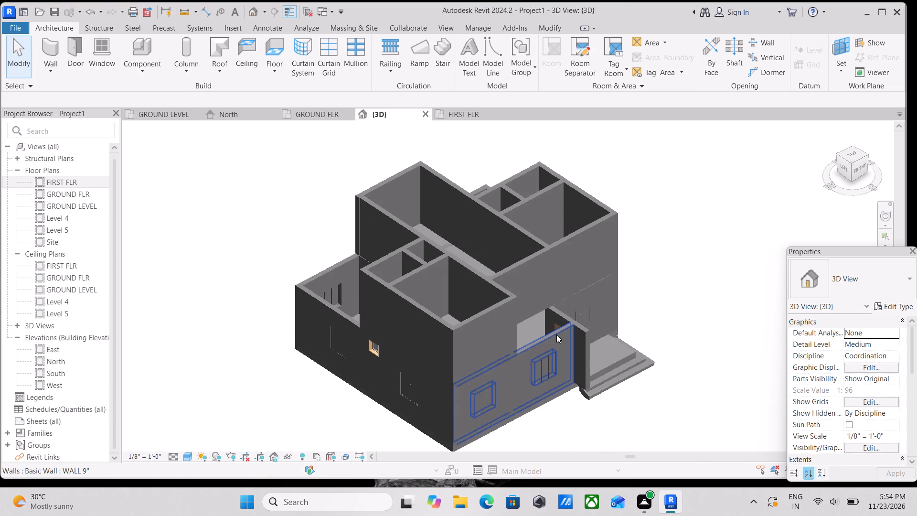
scroll(556, 334, "down", 2)
scroll(504, 340, "down", 2)
middle_click_drag(504, 339, 545, 287, "shift")
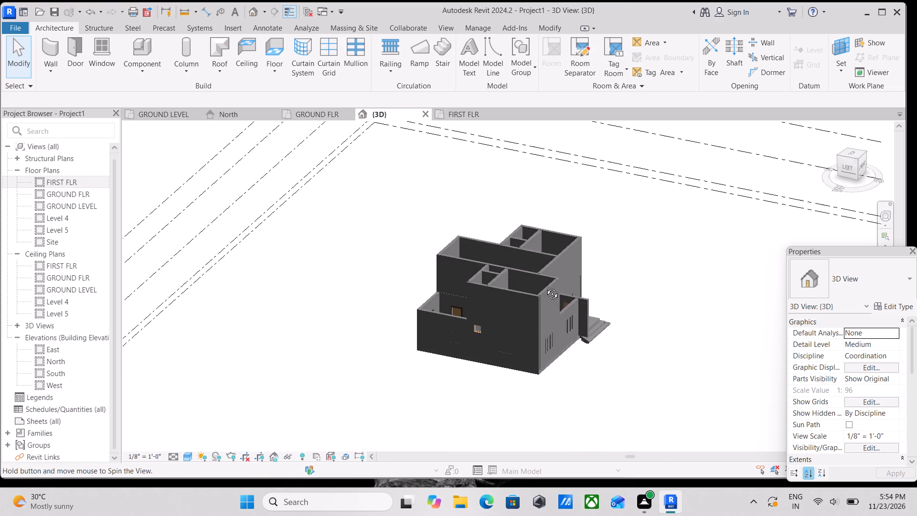
middle_click_drag(545, 287, 577, 318, "shift")
scroll(577, 318, "up", 4)
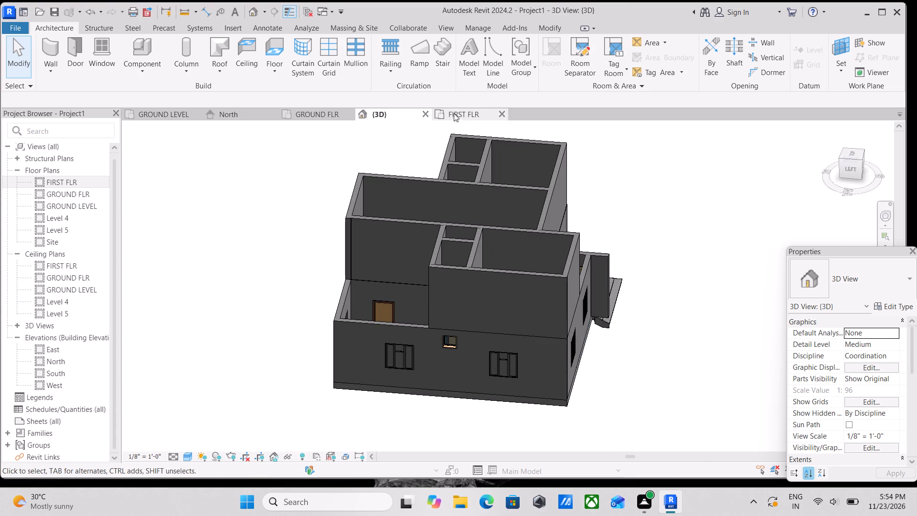
Reset the temporary hide/isolate in the FIRST FLR plan.
left_click(455, 114)
scroll(413, 259, "up", 2)
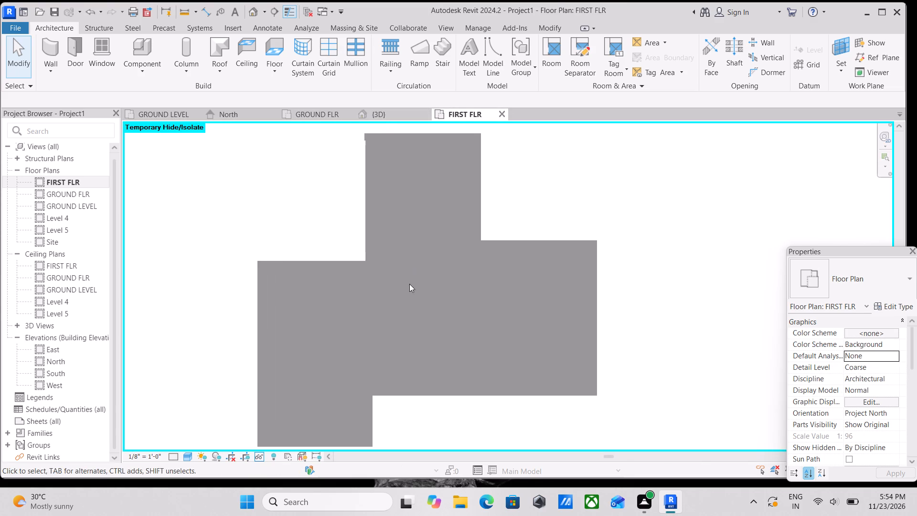
type("HR")
scroll(448, 310, "down", 1)
middle_click_drag(449, 309, 454, 289)
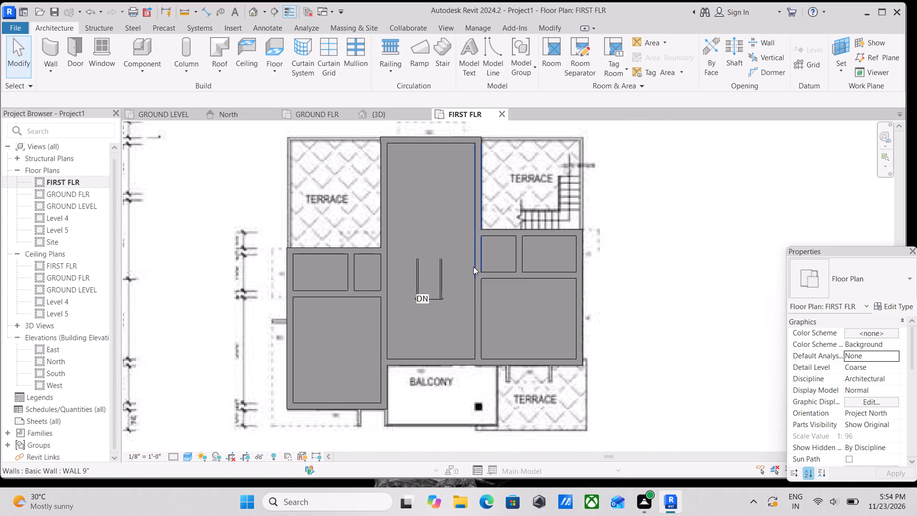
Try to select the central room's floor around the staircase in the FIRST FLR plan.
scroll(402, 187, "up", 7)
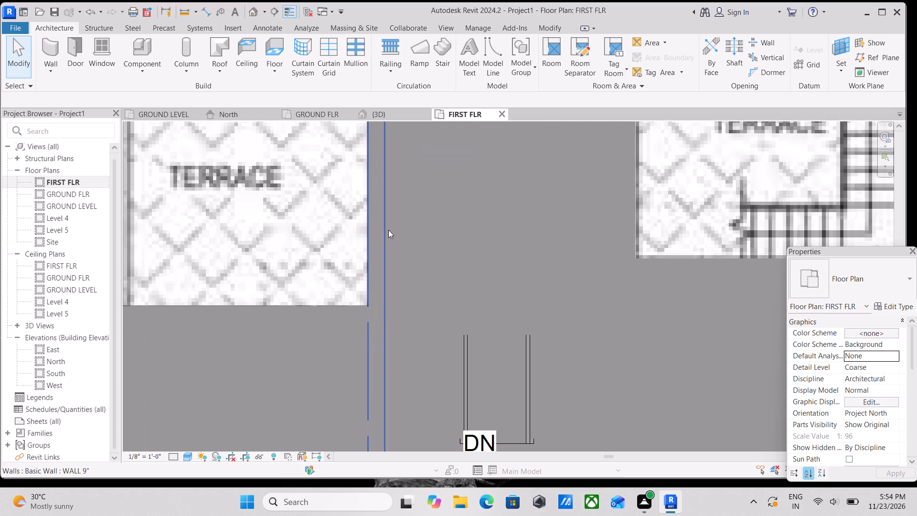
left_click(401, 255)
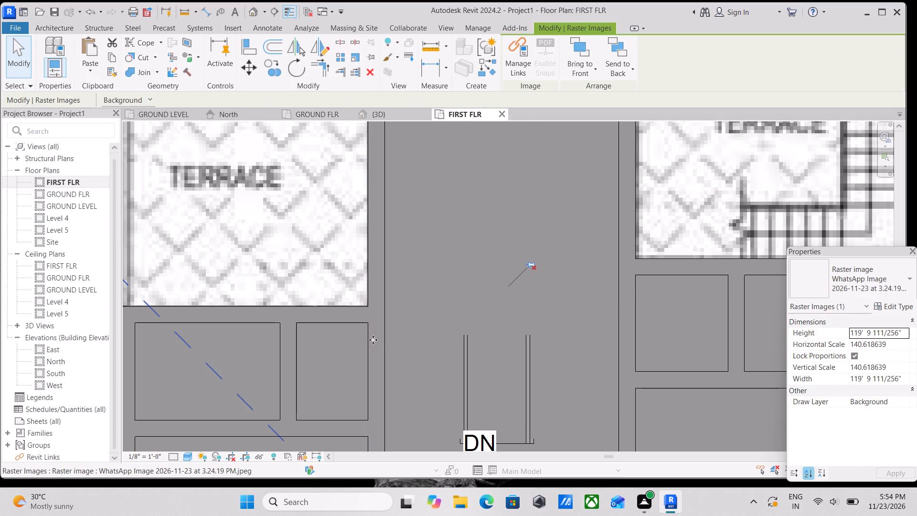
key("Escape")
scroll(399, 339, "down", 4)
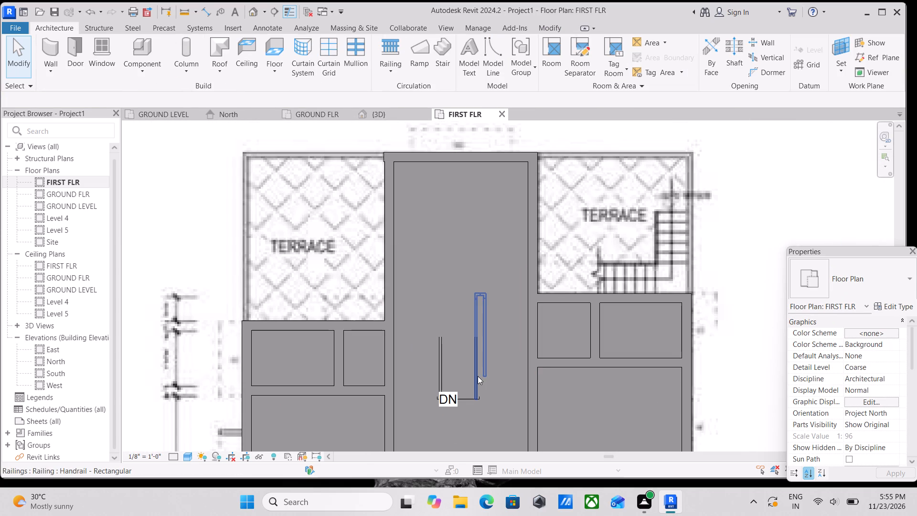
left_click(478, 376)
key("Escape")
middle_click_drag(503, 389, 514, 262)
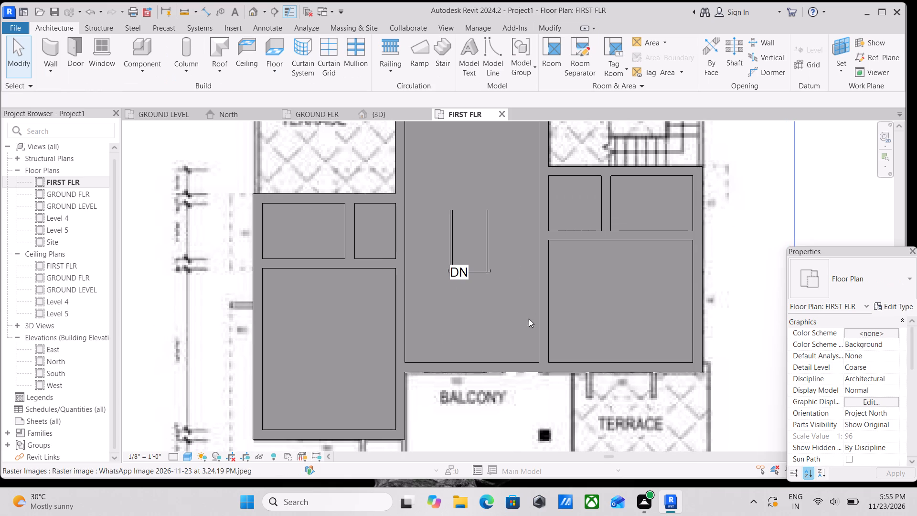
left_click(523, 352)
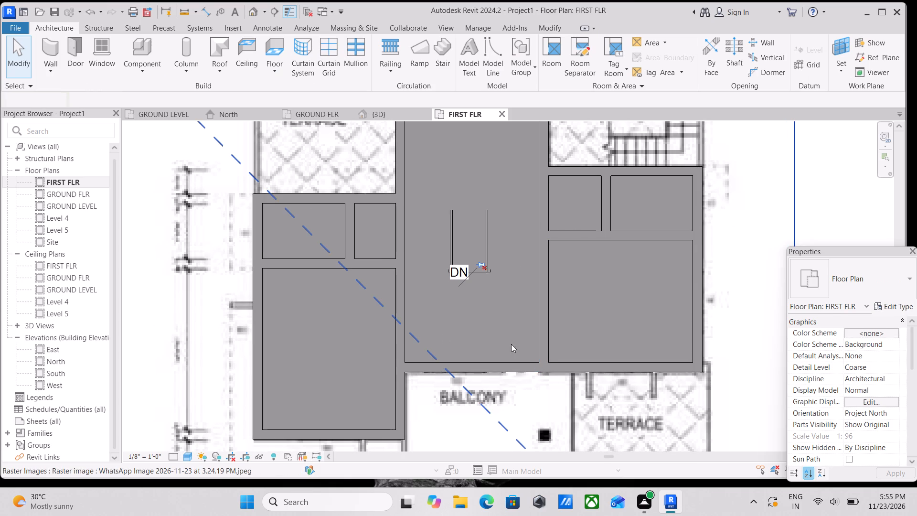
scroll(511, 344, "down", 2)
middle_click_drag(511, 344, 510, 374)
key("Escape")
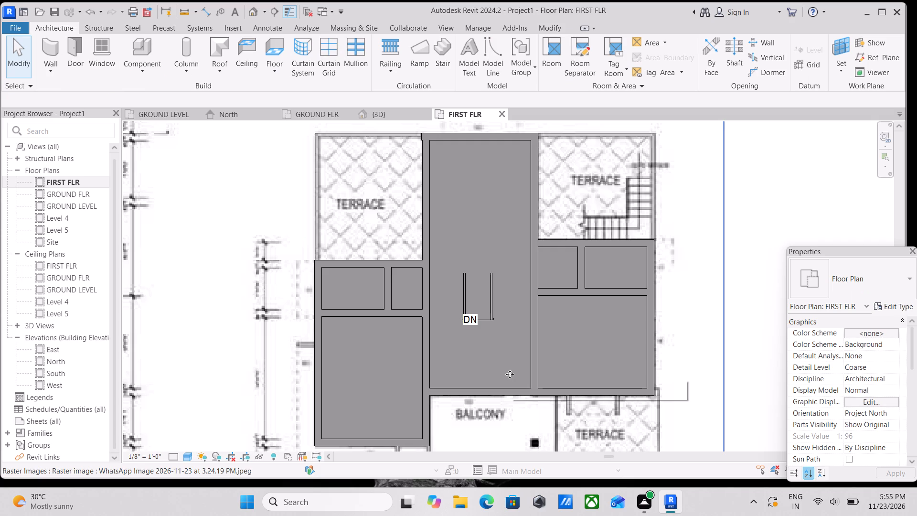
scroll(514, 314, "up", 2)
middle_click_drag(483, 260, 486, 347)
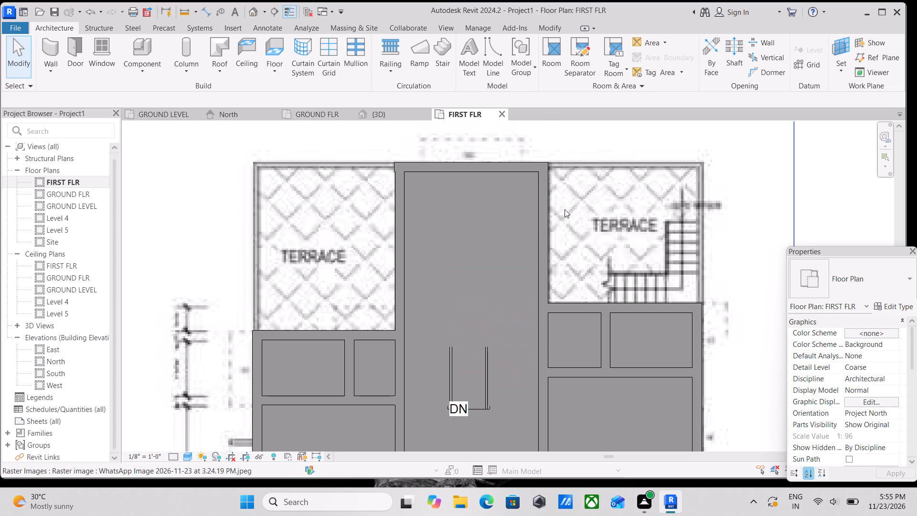
In the 3D view, select the central floor around the staircase and open its boundary for editing.
left_click(383, 110)
scroll(490, 283, "up", 1)
scroll(491, 284, "down", 2)
middle_click_drag(421, 222, 465, 275, "shift")
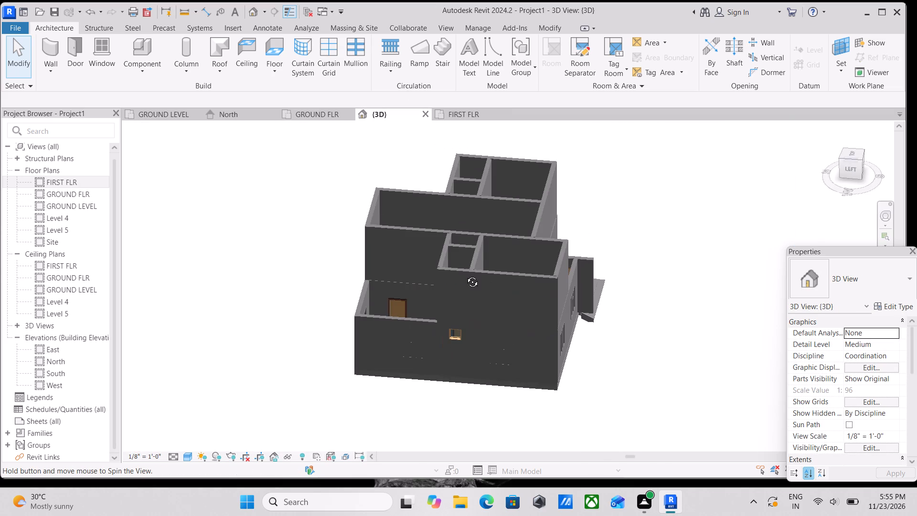
middle_click_drag(465, 275, 483, 302, "shift")
middle_click_drag(384, 193, 399, 205)
scroll(506, 165, "up", 1)
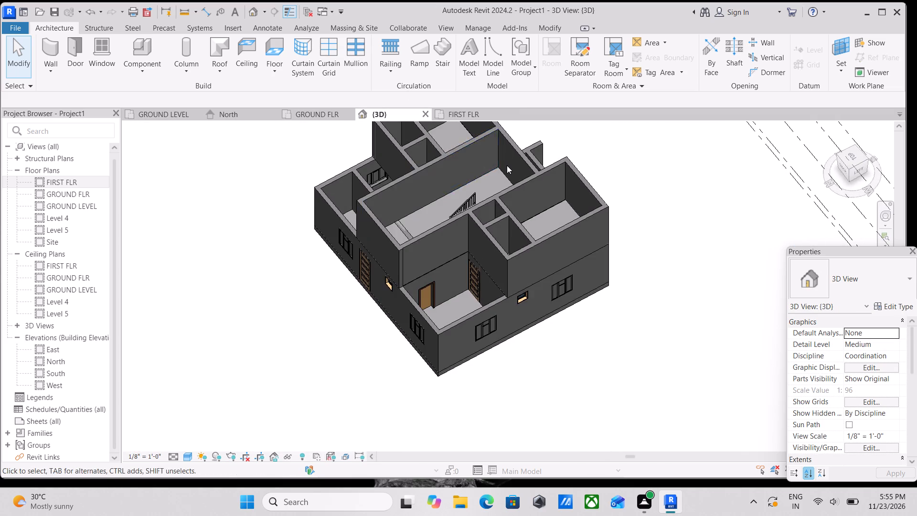
scroll(507, 165, "up", 5)
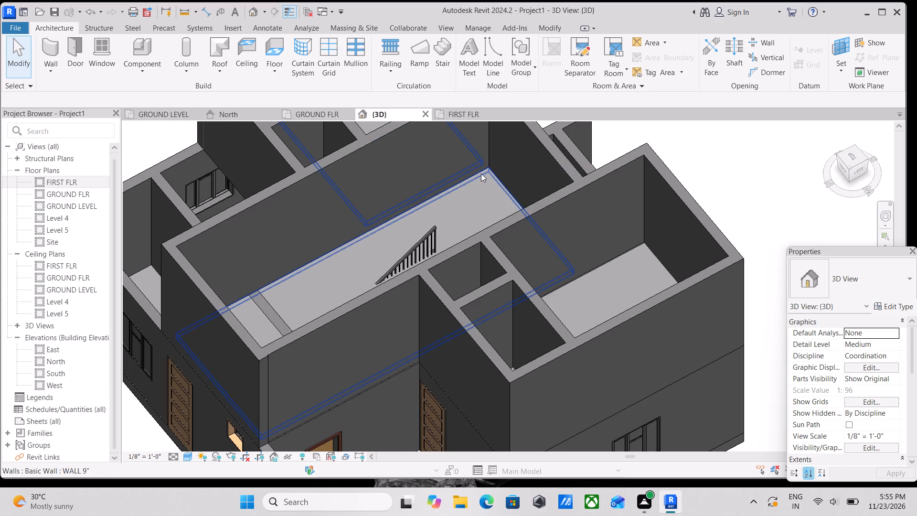
left_click(481, 175)
scroll(442, 230, "down", 2)
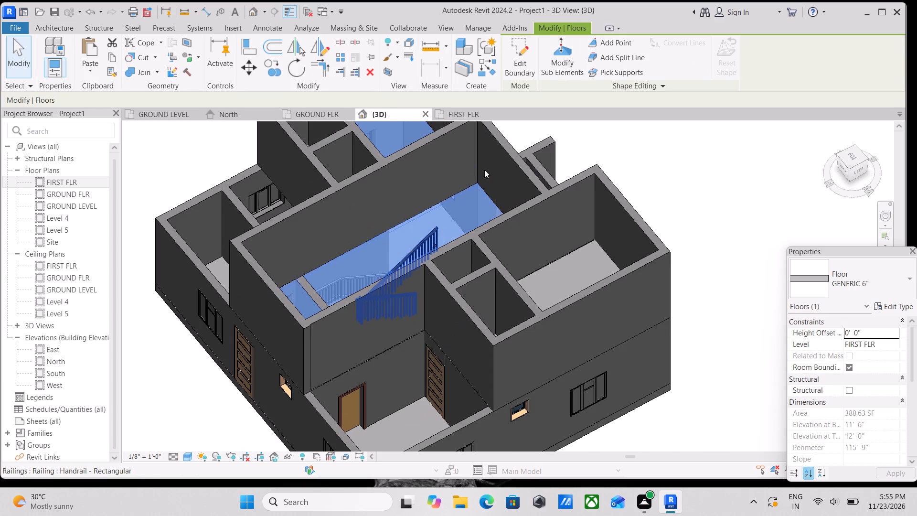
left_click(532, 65)
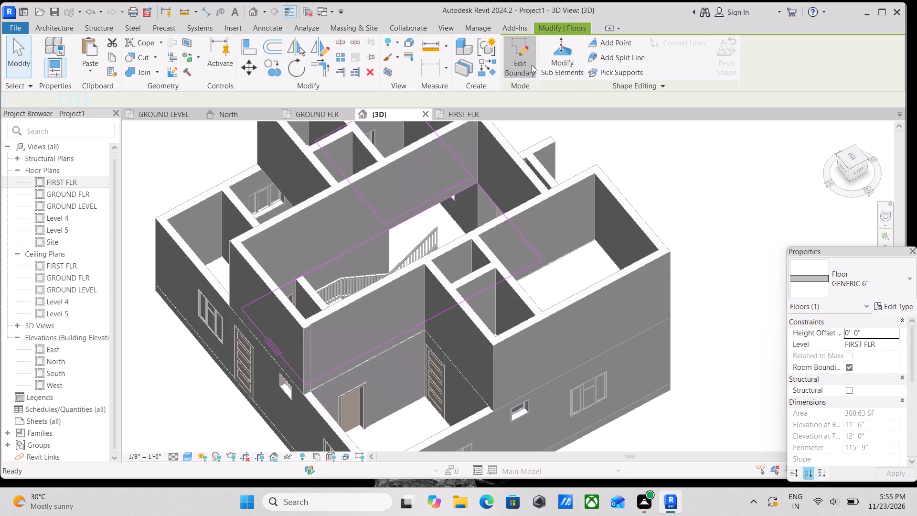
From the top view, draw boundary lines along the landing's north edge, about 6'-10", down the eastern flight's outer side and across its 3'-4" end.
left_click(855, 161)
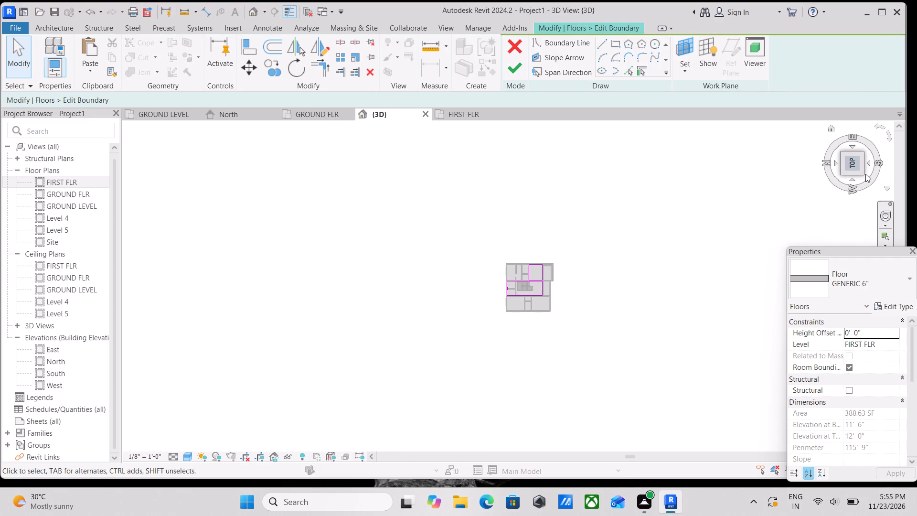
left_click(862, 174)
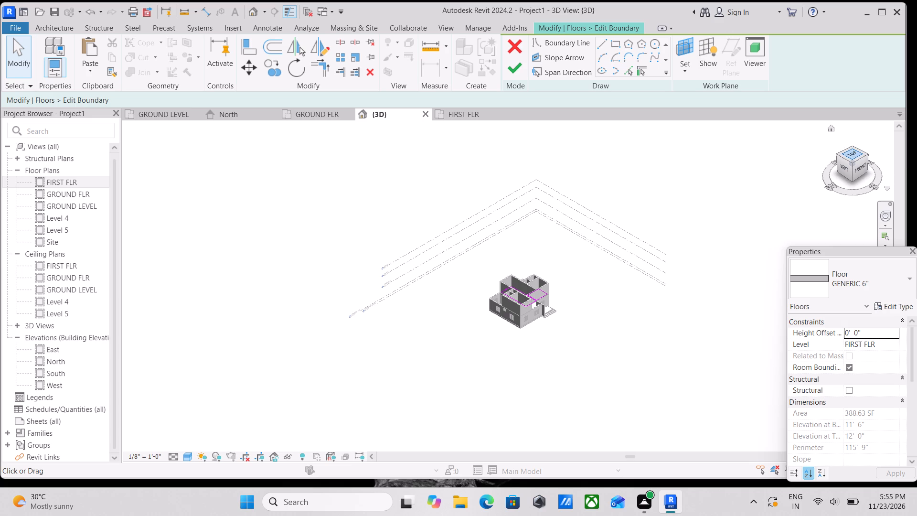
left_click(859, 158)
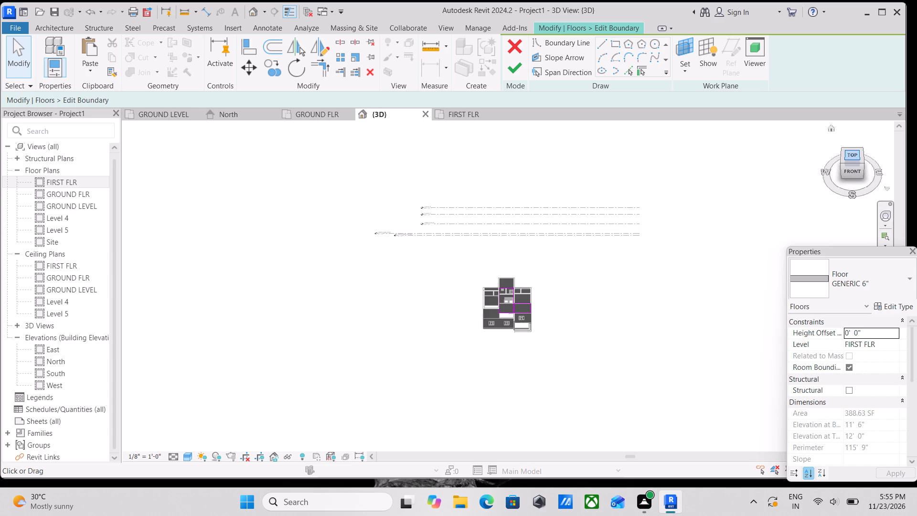
left_click(855, 154)
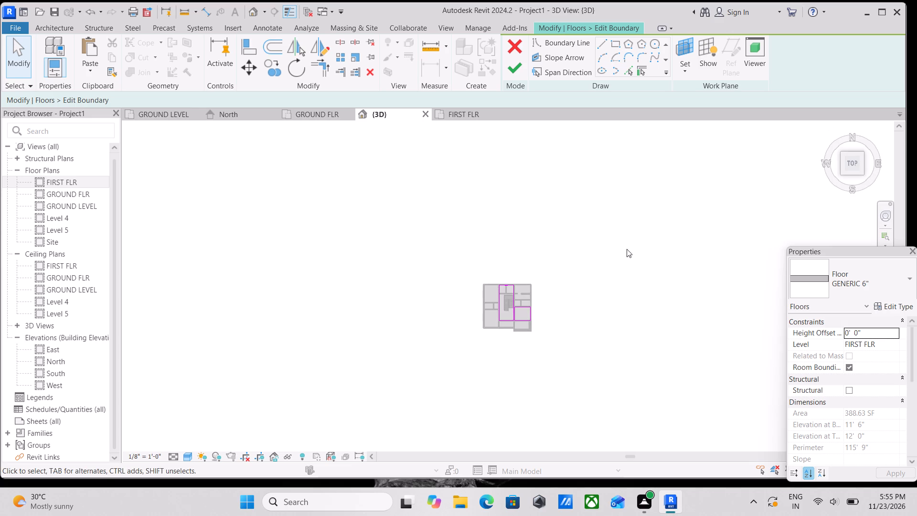
scroll(528, 288, "up", 3)
scroll(474, 319, "up", 14)
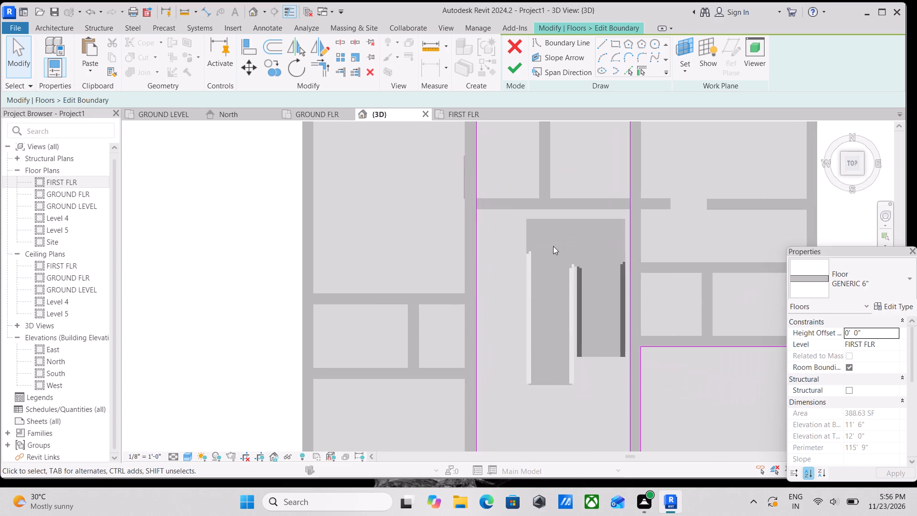
scroll(553, 246, "up", 1)
middle_click_drag(553, 246, 526, 248)
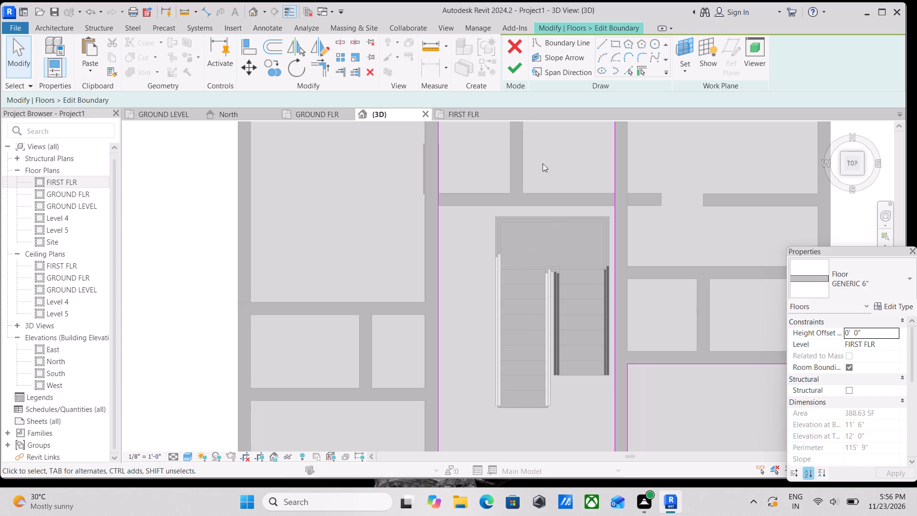
left_click(598, 43)
scroll(490, 221, "up", 6)
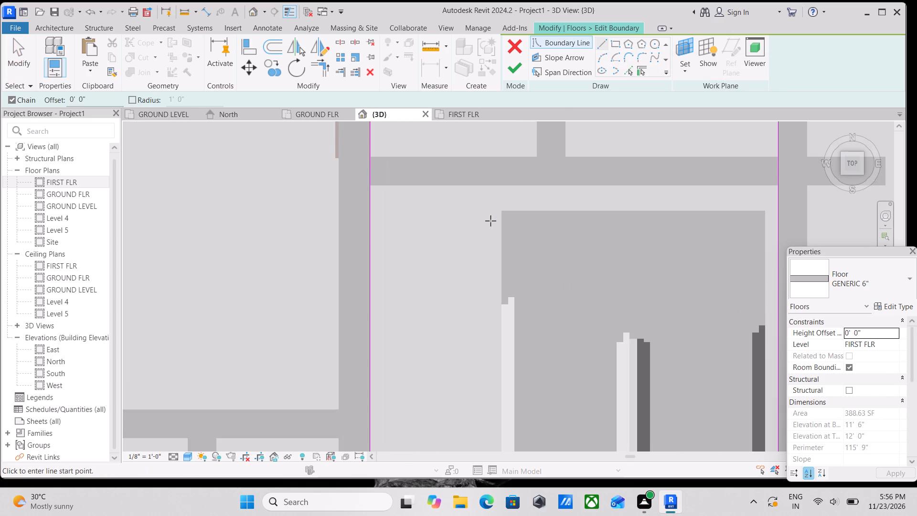
left_click(501, 211)
middle_click_drag(609, 211, 504, 221)
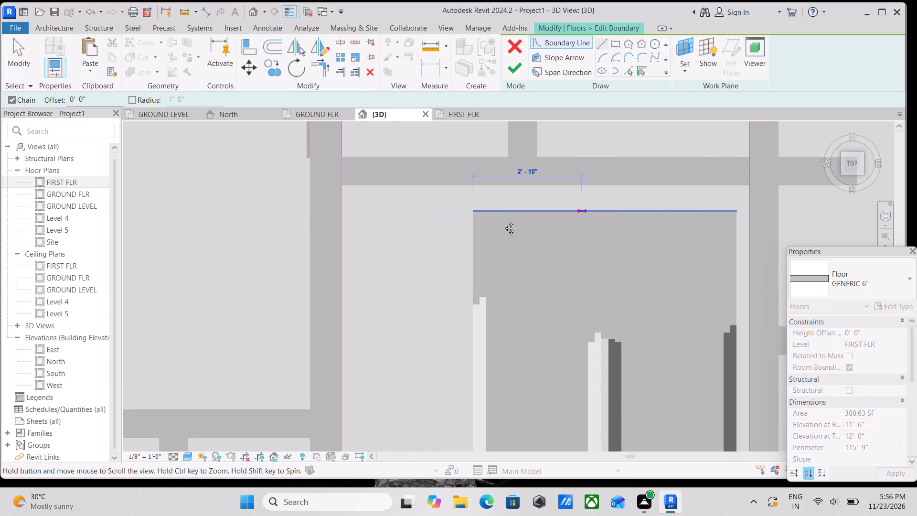
middle_click_drag(504, 221, 480, 221)
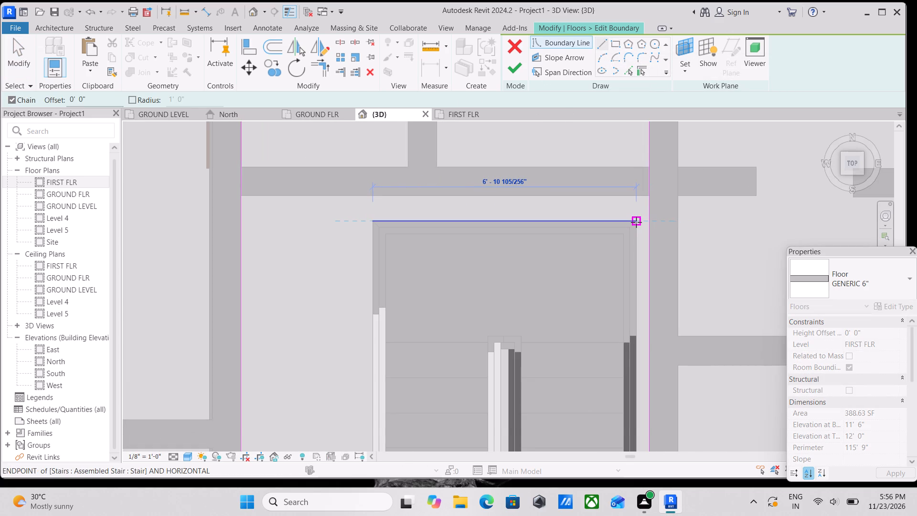
left_click(636, 222)
middle_click_drag(625, 326, 633, 192)
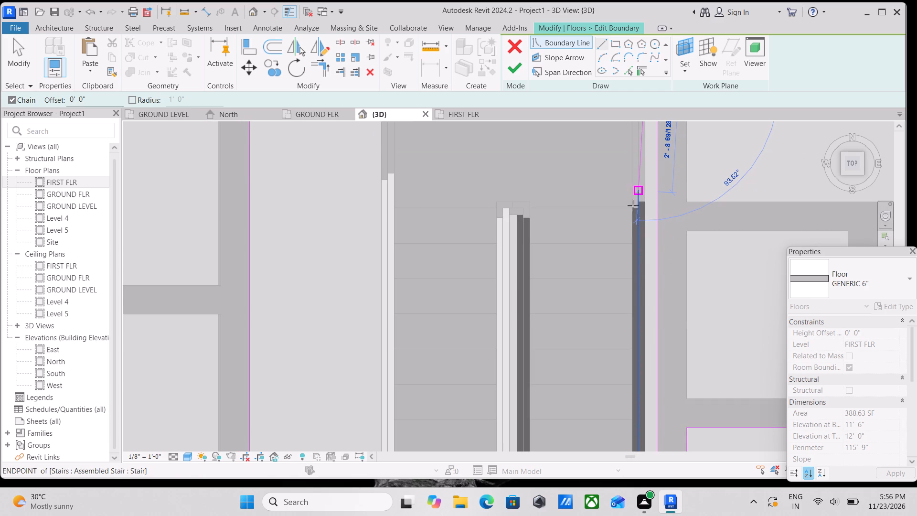
scroll(628, 261, "down", 2)
middle_click_drag(628, 261, 618, 190)
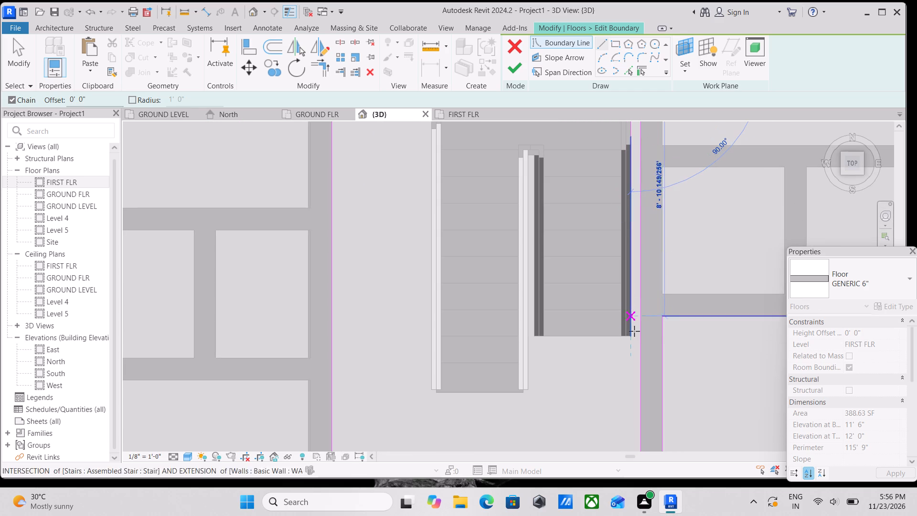
scroll(634, 336, "up", 2)
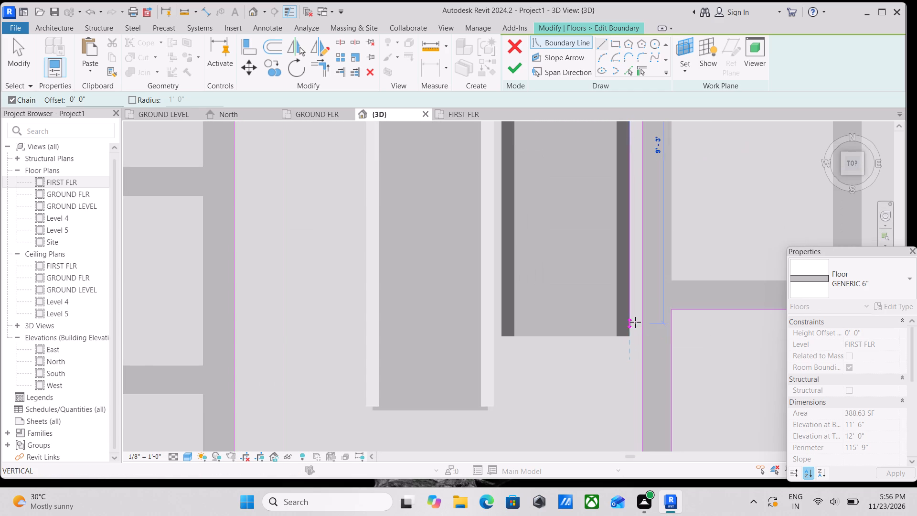
left_click(629, 336)
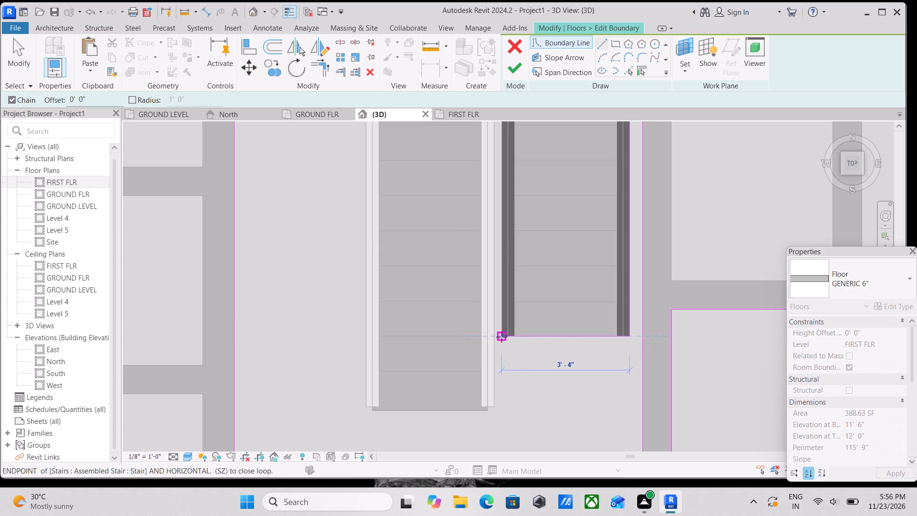
left_click(501, 337)
Continue the boundary about 6'-3" up the eastern flight's inner side, about 2" across the gap and 8'-1" down the western flight's inner railing.
middle_click_drag(505, 253, 483, 374)
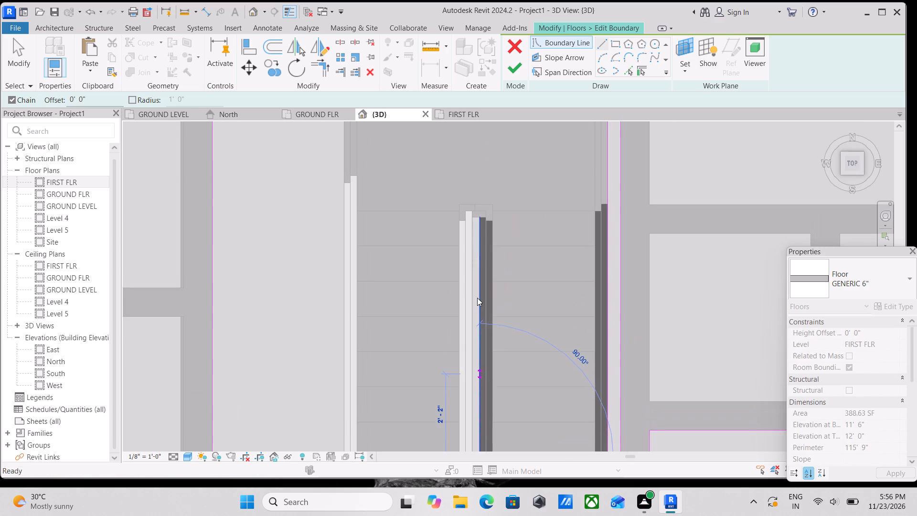
left_click(478, 215)
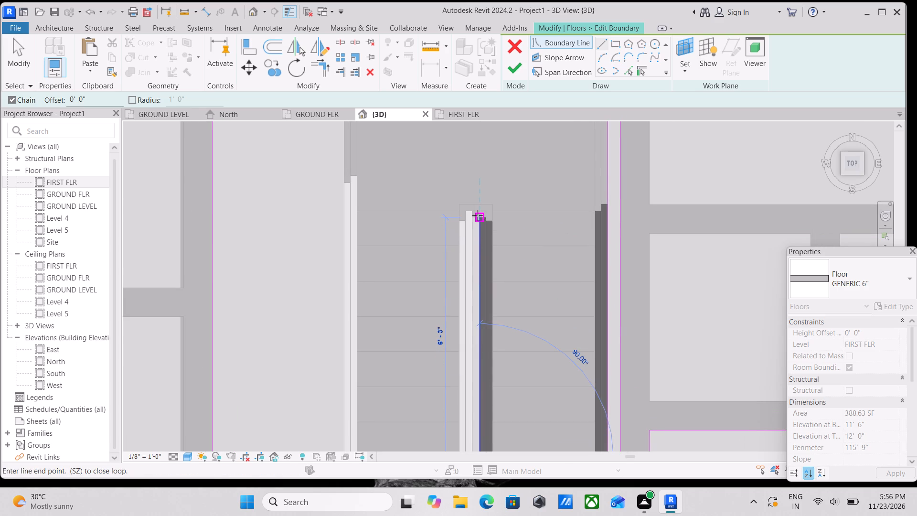
scroll(478, 215, "up", 7)
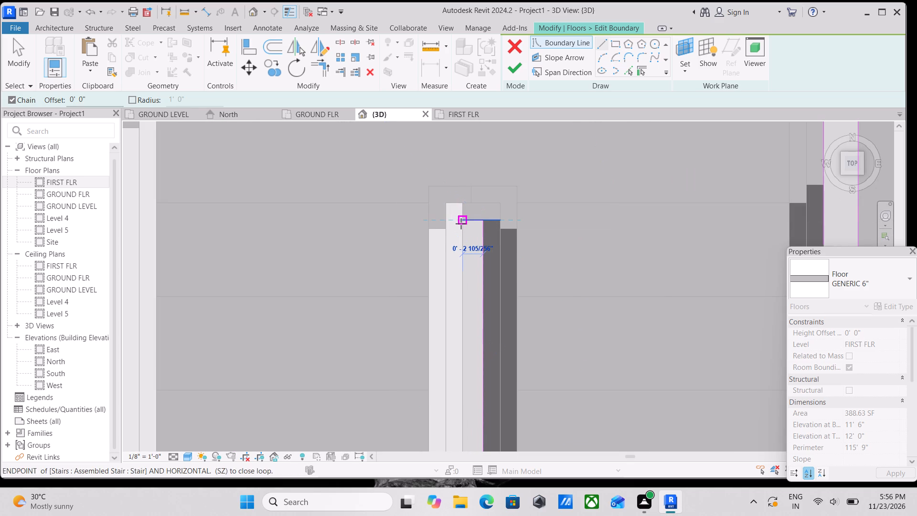
left_click(461, 224)
scroll(466, 300, "down", 2)
middle_click_drag(466, 300, 461, 247)
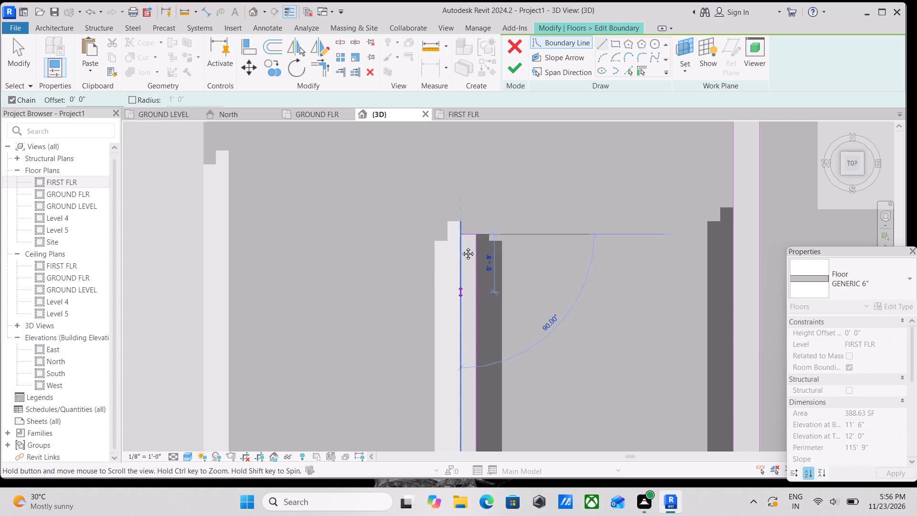
middle_click_drag(461, 247, 466, 215)
scroll(462, 340, "down", 4)
middle_click_drag(462, 340, 470, 243)
scroll(457, 350, "down", 2)
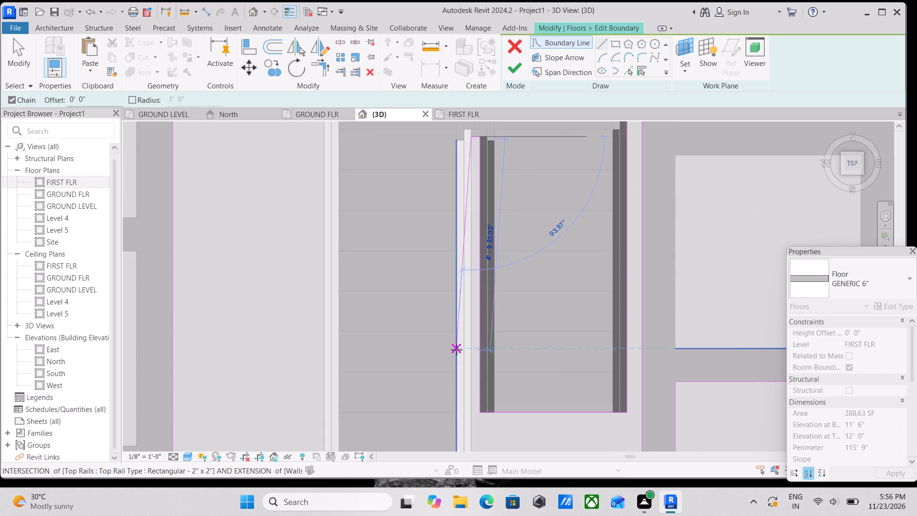
scroll(457, 350, "down", 1)
middle_click_drag(457, 350, 467, 248)
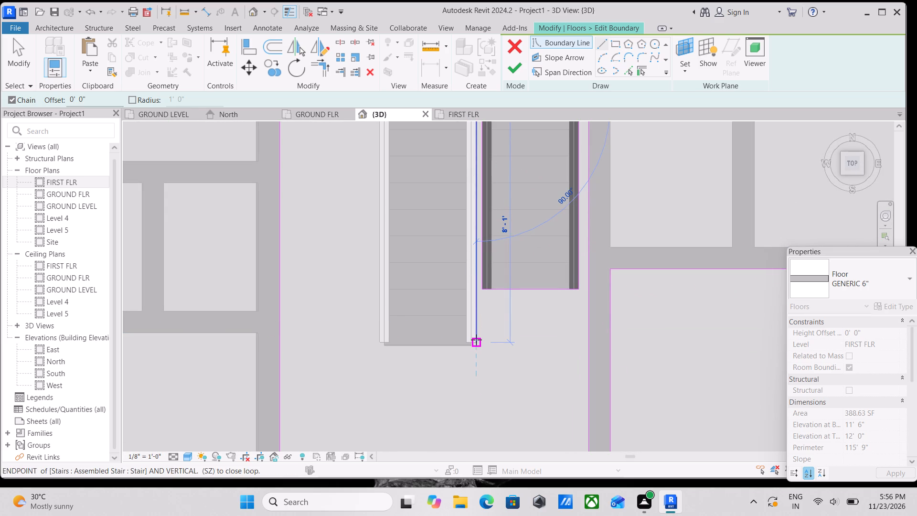
left_click(478, 340)
Trace the boundary around the western flight's foot, stepping in 2" and down 1 1/4", across about 3'-0", and back out to the outer railing.
scroll(478, 340, "up", 4)
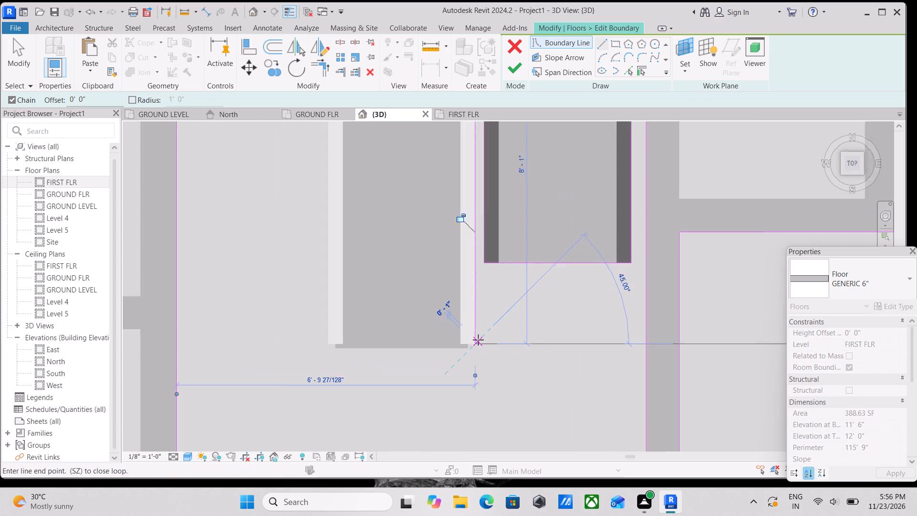
scroll(478, 340, "up", 2)
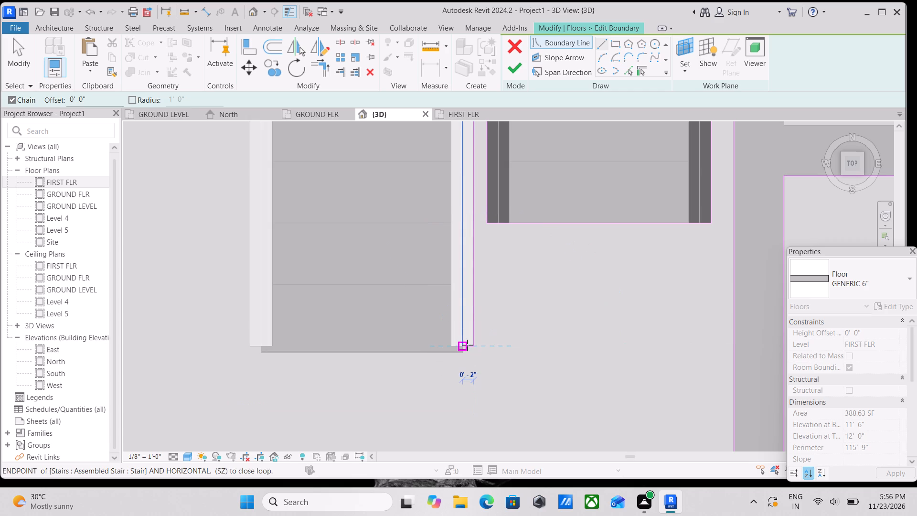
left_click(467, 345)
scroll(467, 345, "up", 3)
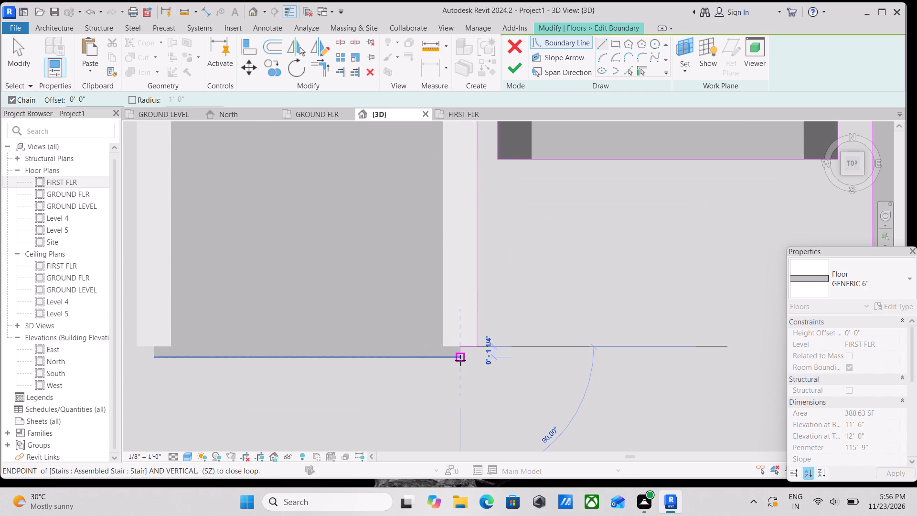
left_click(461, 360)
middle_click_drag(403, 353, 407, 352)
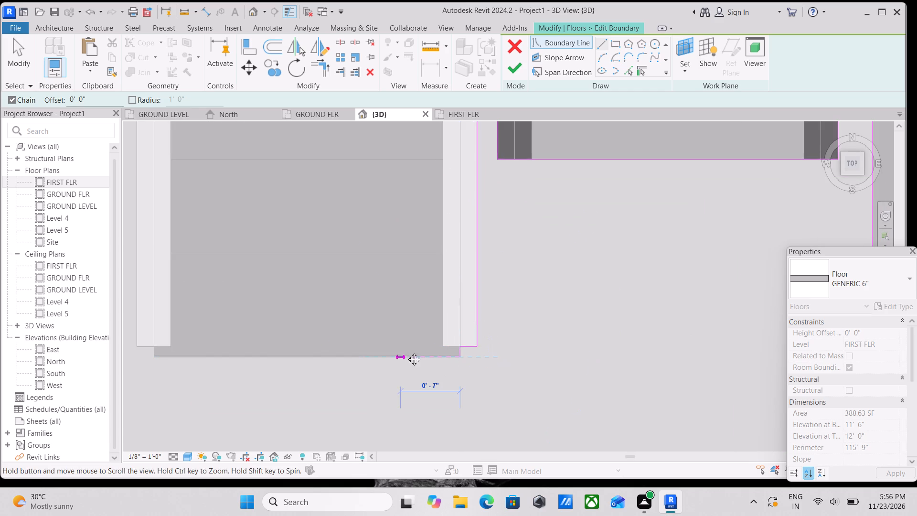
middle_click_drag(407, 352, 498, 333)
middle_click_drag(337, 337, 444, 341)
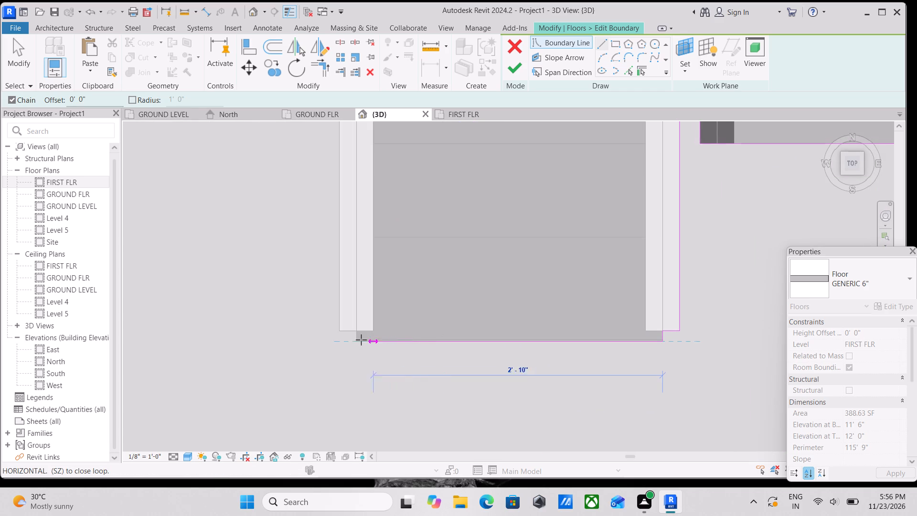
scroll(359, 340, "up", 3)
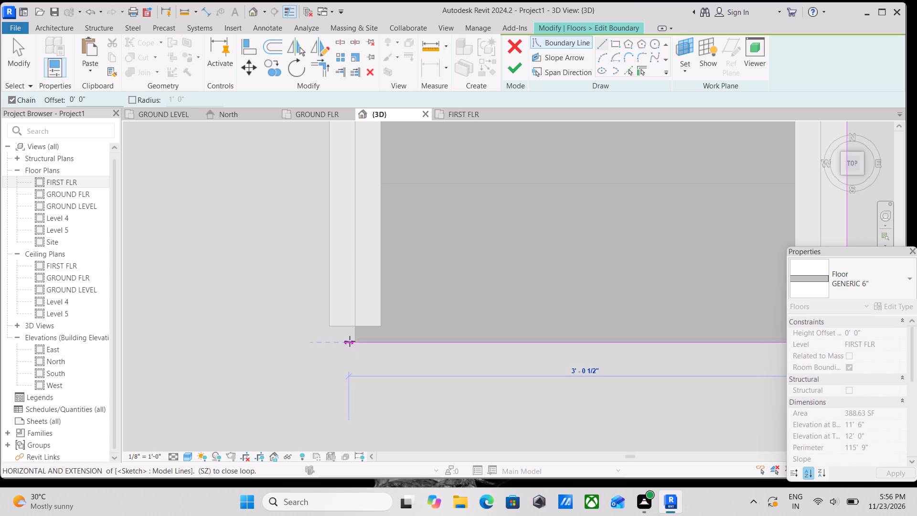
left_click(353, 342)
left_click(354, 328)
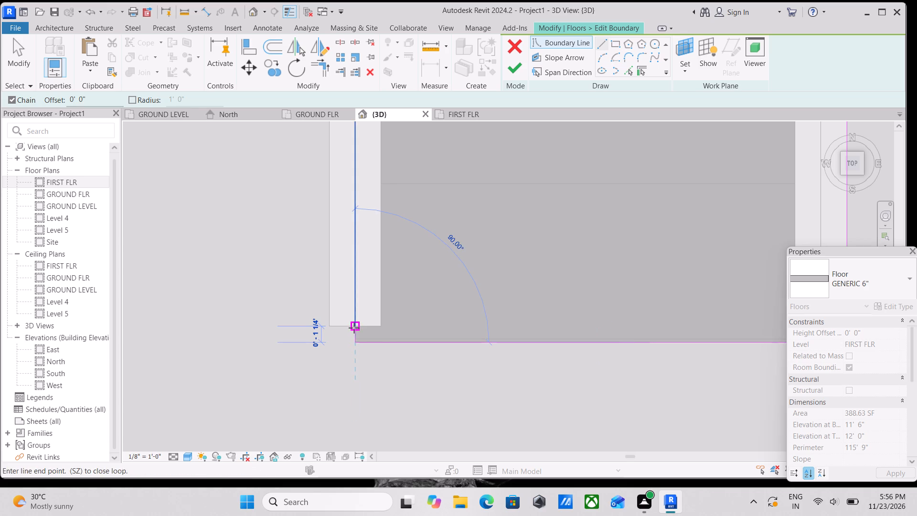
left_click(327, 326)
Close the stair opening's boundary with a line along the western flight's outer side to the landing's northwest corner.
scroll(337, 251, "down", 2)
middle_click_drag(337, 251, 365, 429)
scroll(345, 235, "down", 4)
middle_click_drag(345, 235, 358, 394)
scroll(358, 246, "down", 4)
middle_click_drag(358, 246, 358, 419)
scroll(360, 300, "down", 1)
middle_click_drag(360, 300, 365, 386)
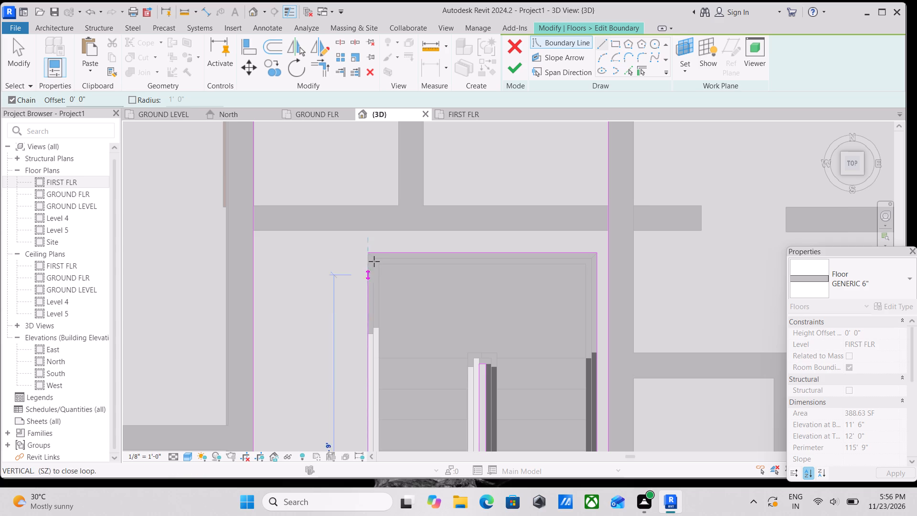
scroll(373, 261, "up", 1)
left_click(371, 249)
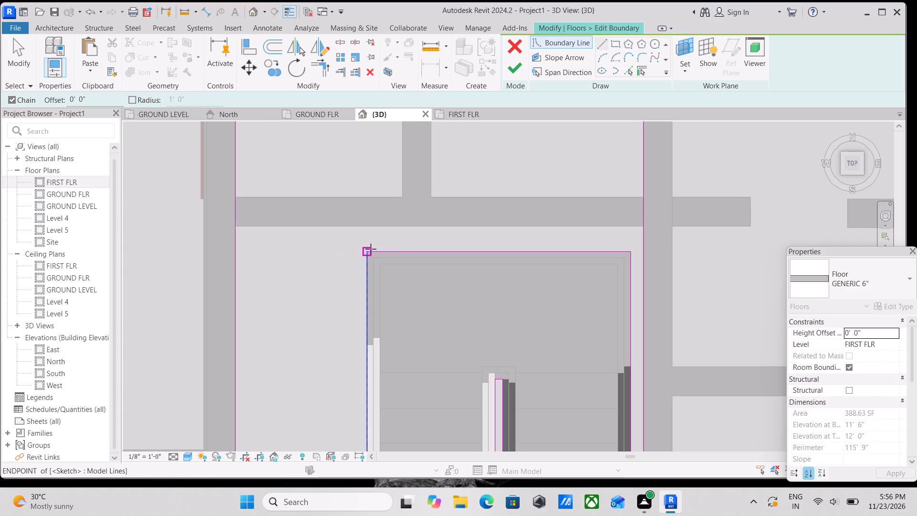
key("Escape")
Finish the central floor's boundary edit without attaching the walls to the floor's bottom.
scroll(425, 242, "down", 2)
left_click(510, 66)
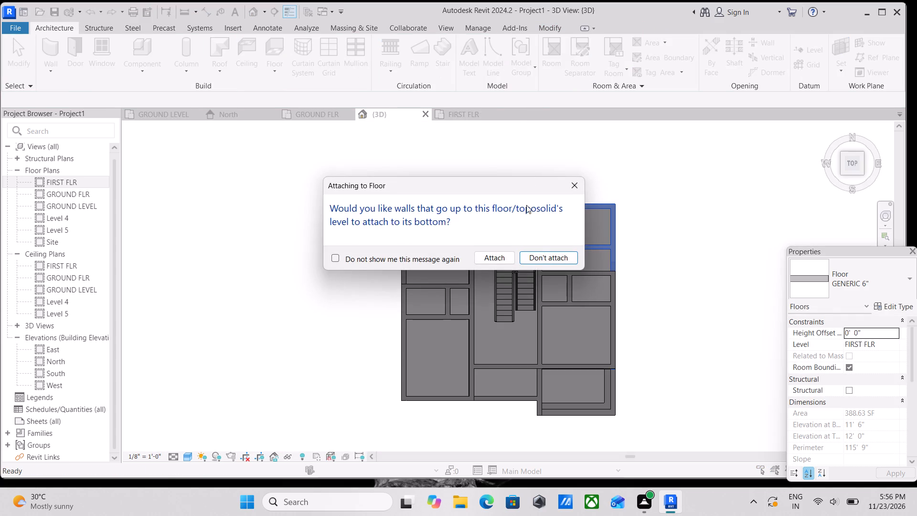
left_click(553, 262)
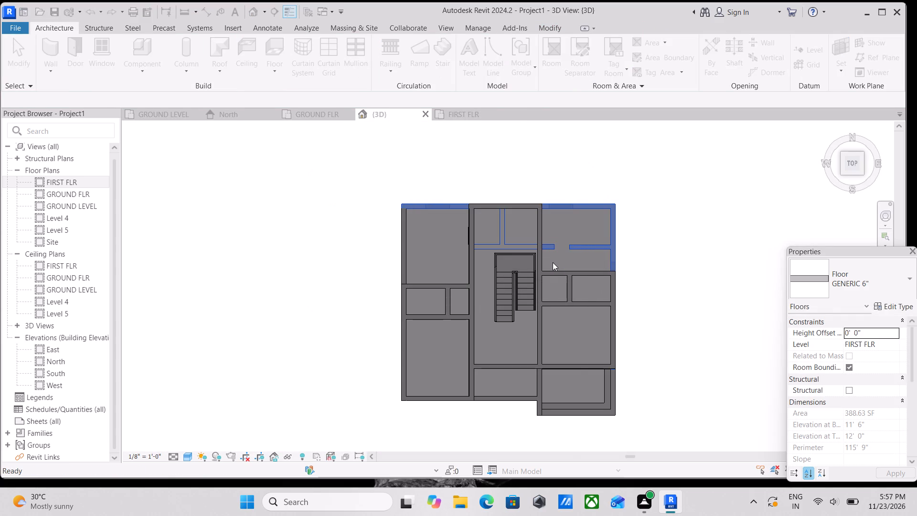
Inspect the first-floor rooms, their floors and the central stair opening in 3D from several angles.
scroll(570, 251, "down", 5)
key("Escape")
scroll(570, 251, "down", 3)
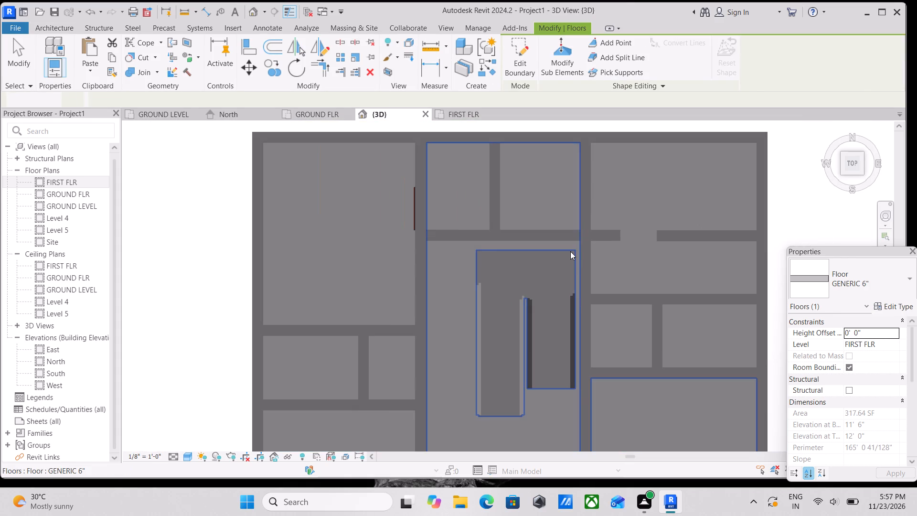
scroll(570, 255, "down", 3)
scroll(579, 301, "down", 2)
middle_click_drag(587, 307, 502, 196, "shift")
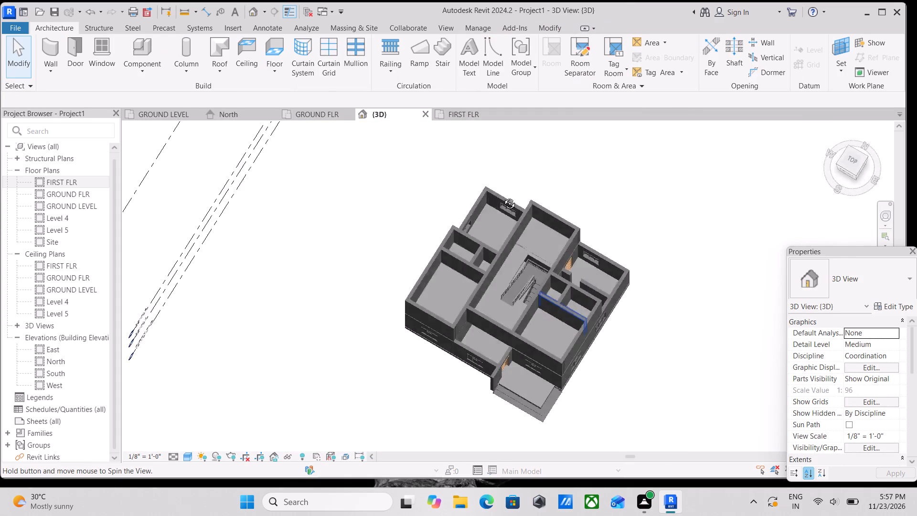
middle_click_drag(502, 196, 480, 176, "shift")
middle_click_drag(573, 258, 474, 274, "shift")
scroll(474, 274, "up", 1)
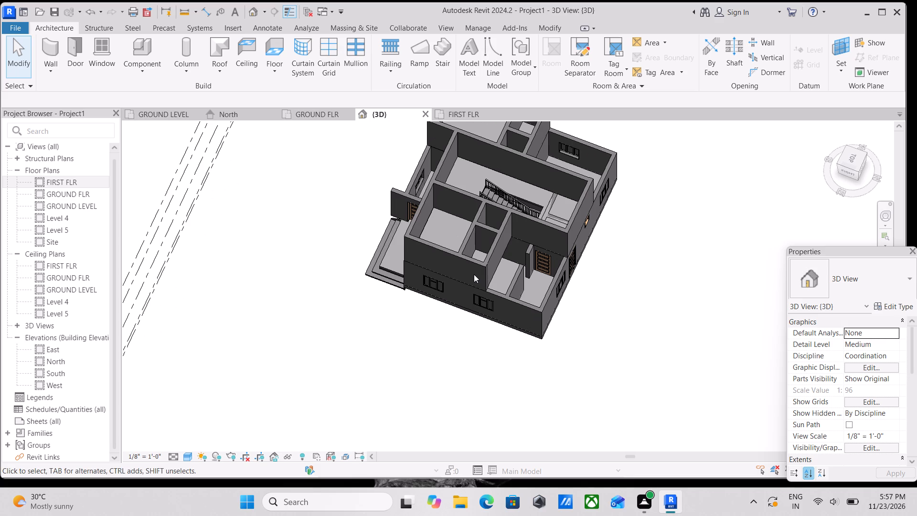
scroll(320, 274, "up", 3)
scroll(502, 263, "up", 2)
middle_click_drag(502, 263, 515, 411)
scroll(510, 313, "down", 1)
middle_click_drag(510, 313, 509, 357)
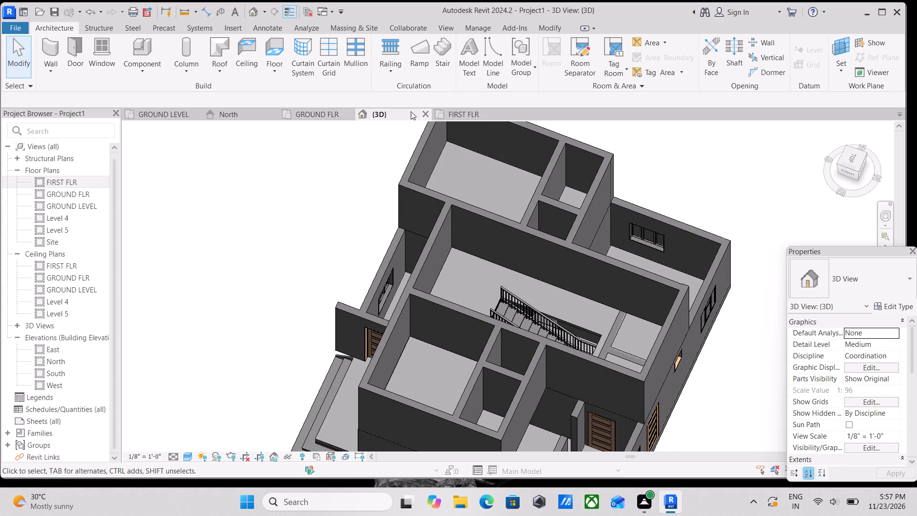
Examine the terrace areas of the reference drawing on the FIRST FLR plan.
left_click(463, 114)
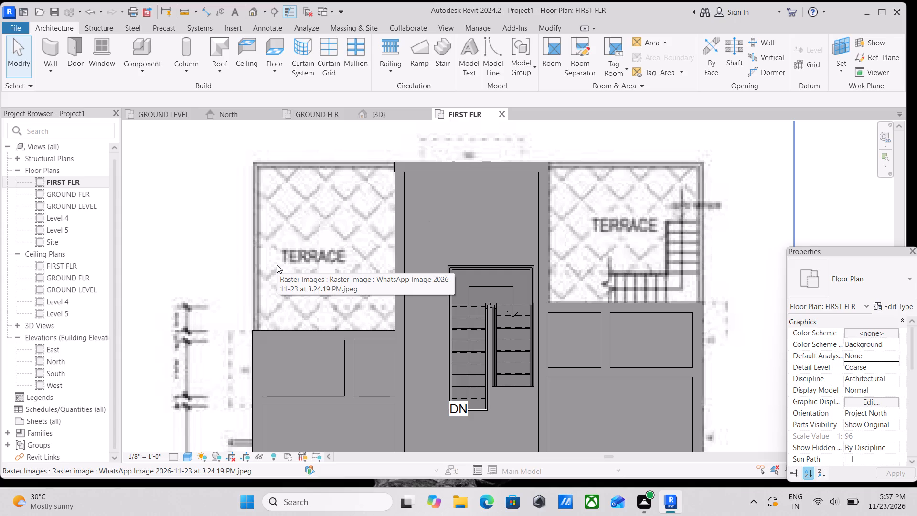
scroll(490, 312, "down", 2)
middle_click_drag(490, 311, 512, 321)
middle_click_drag(464, 324, 467, 327)
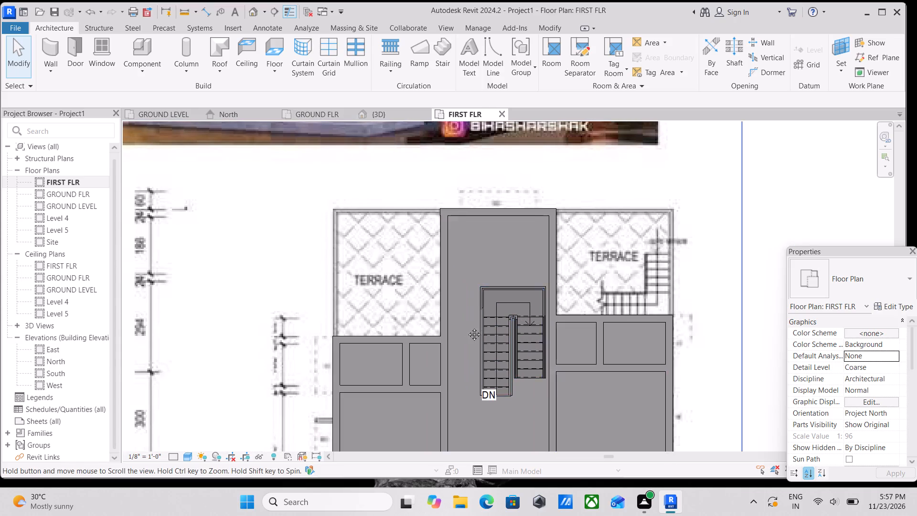
middle_click_drag(467, 327, 511, 332)
scroll(322, 314, "down", 2)
middle_click_drag(365, 324, 369, 330)
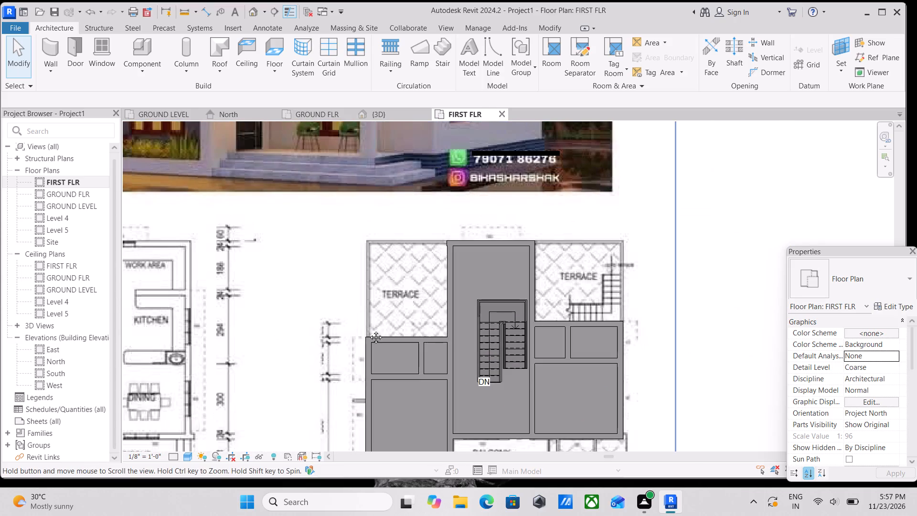
middle_click_drag(369, 330, 387, 356)
scroll(366, 275, "up", 2)
middle_click_drag(400, 352, 468, 345)
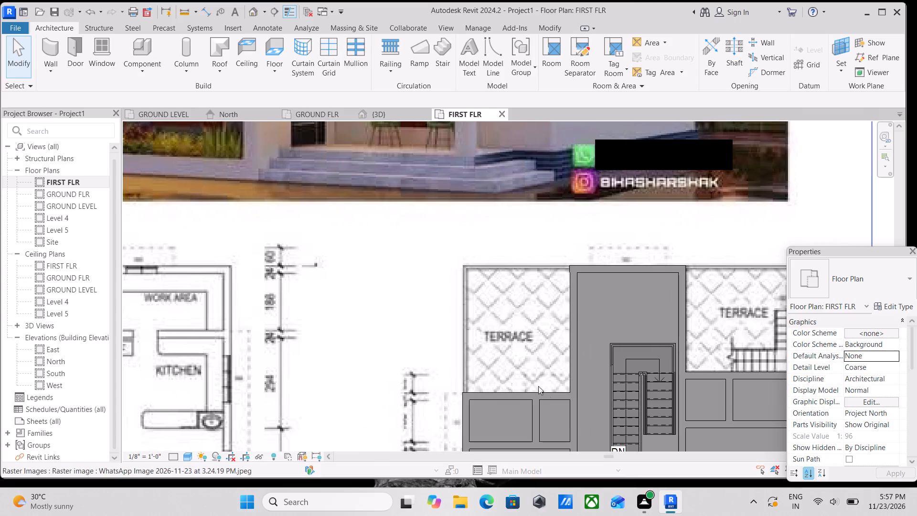
Create a rectangular GENERIC 6" floor over the northwest terrace, about 13'-4 1/2" north to south, meeting the central wall.
scroll(587, 439, "up", 1)
scroll(542, 383, "up", 1)
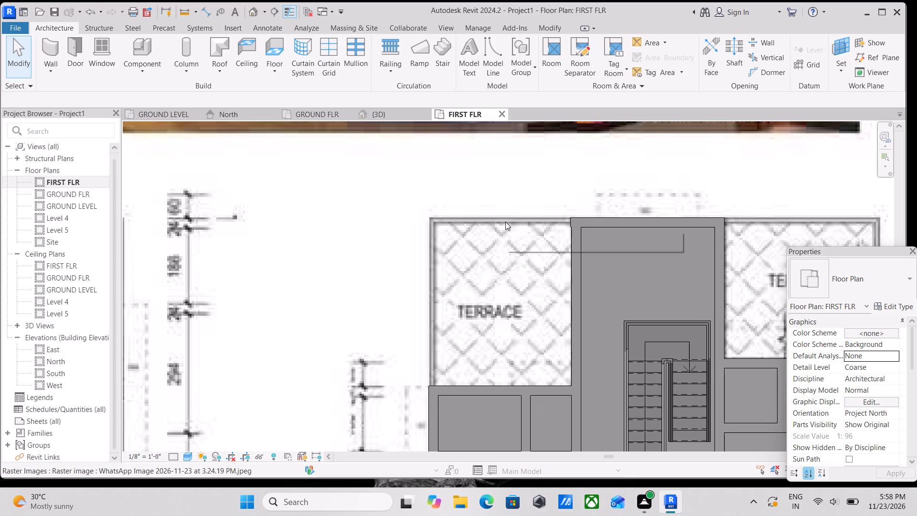
scroll(505, 222, "up", 2)
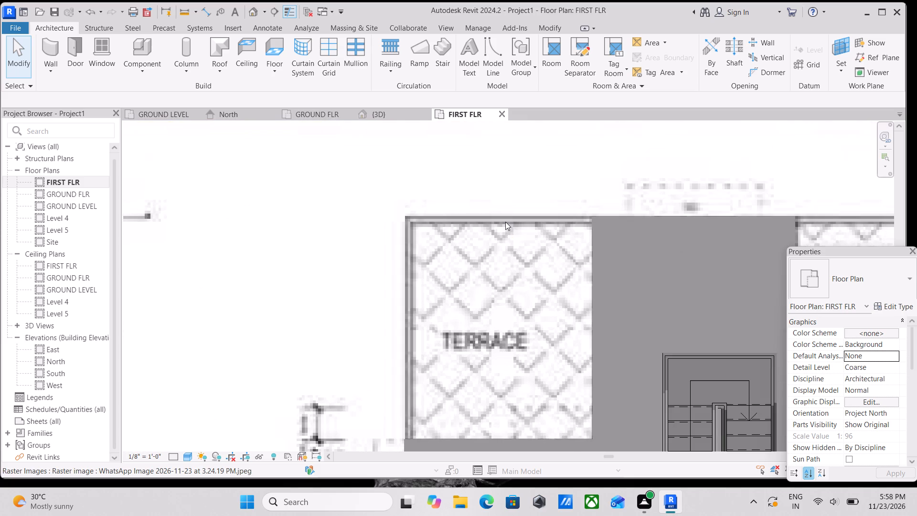
scroll(505, 222, "up", 2)
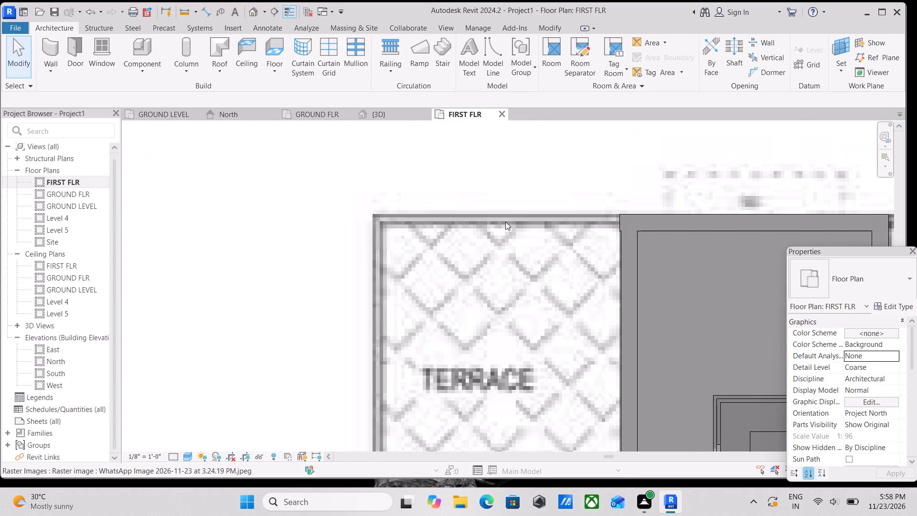
scroll(505, 222, "up", 1)
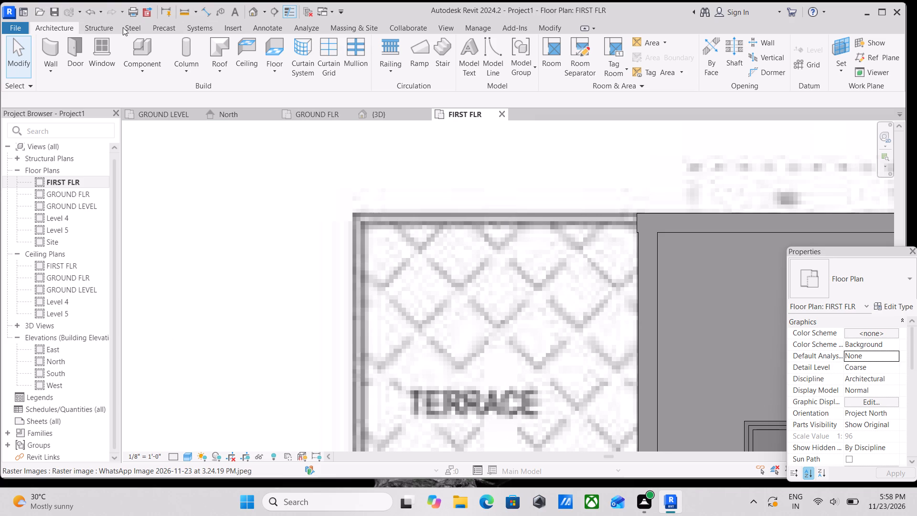
left_click(281, 72)
left_click(288, 93)
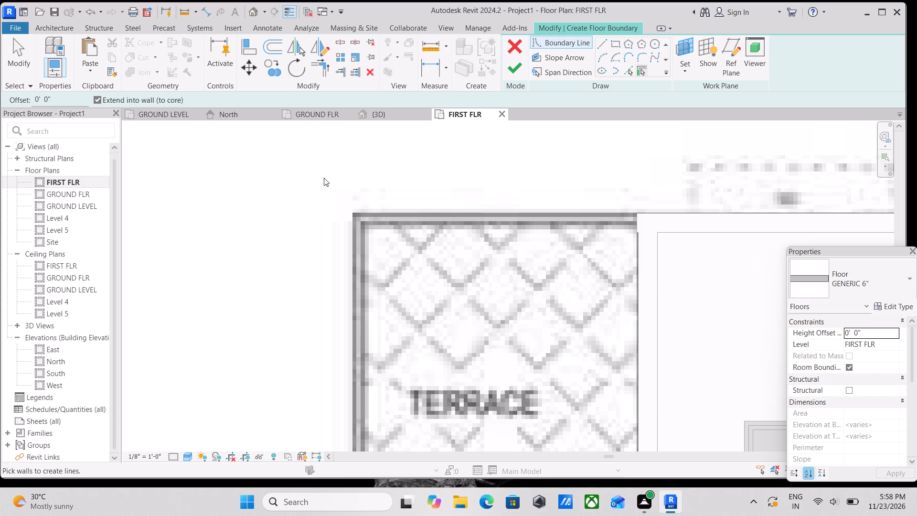
left_click(614, 42)
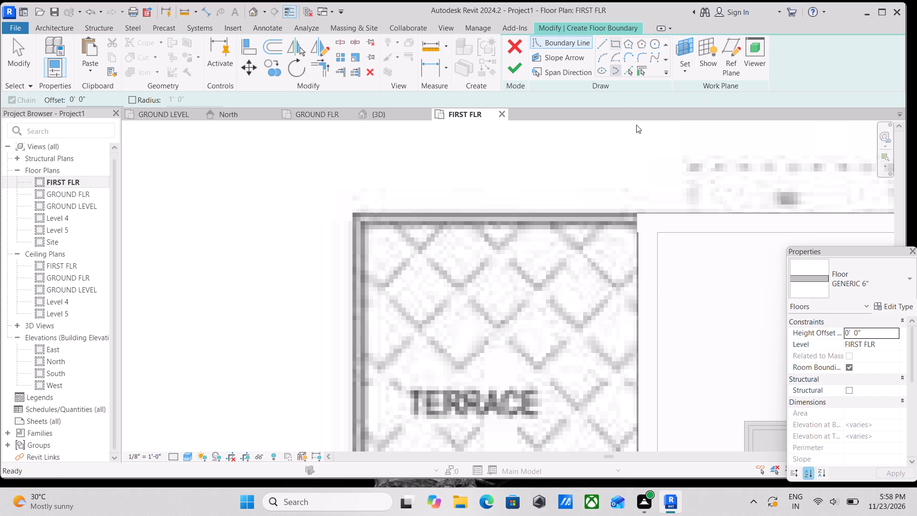
left_click(635, 213)
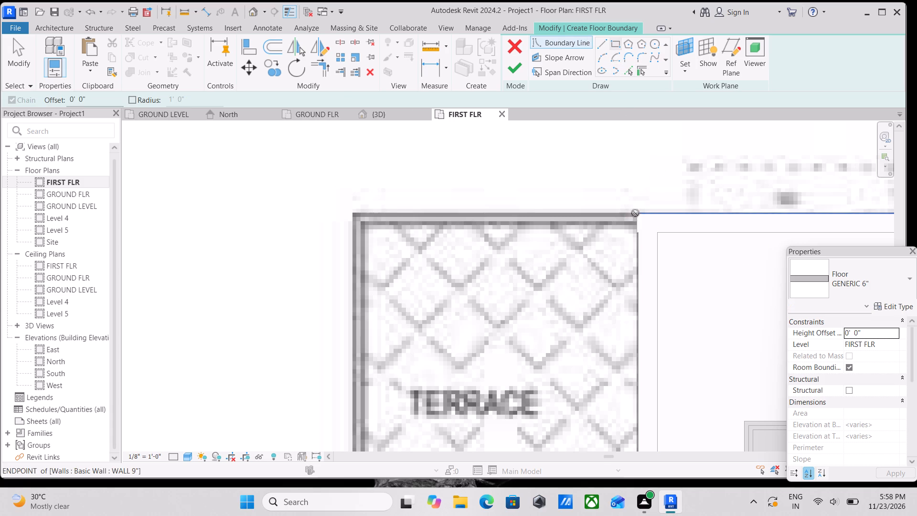
middle_click_drag(595, 324, 598, 126)
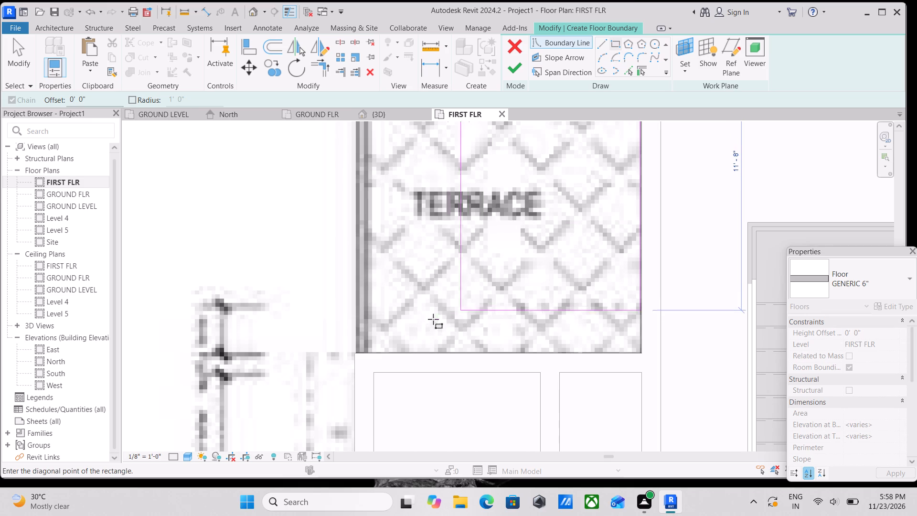
left_click(357, 353)
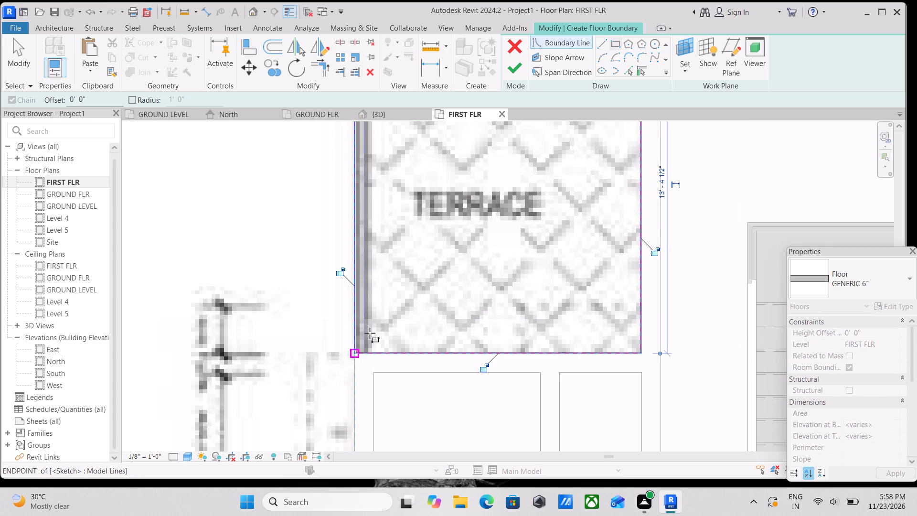
scroll(411, 291, "down", 7)
middle_click_drag(426, 283, 402, 313)
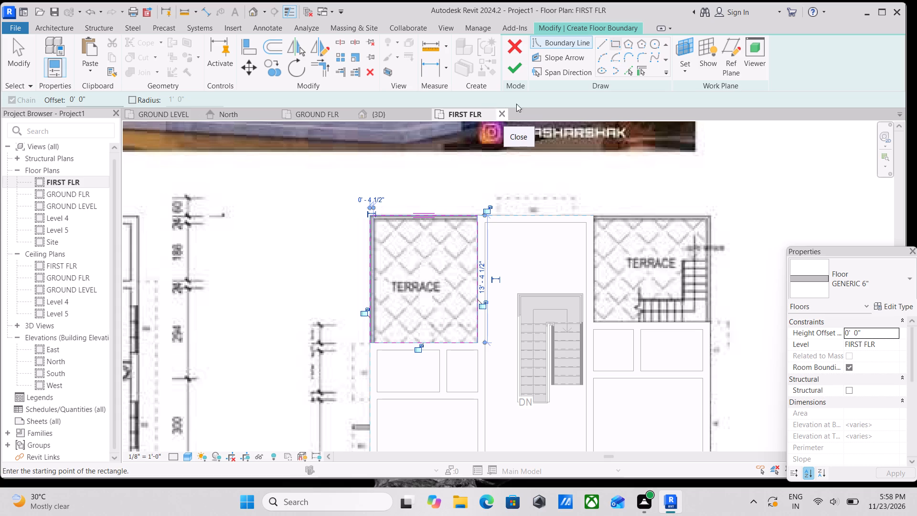
left_click(511, 74)
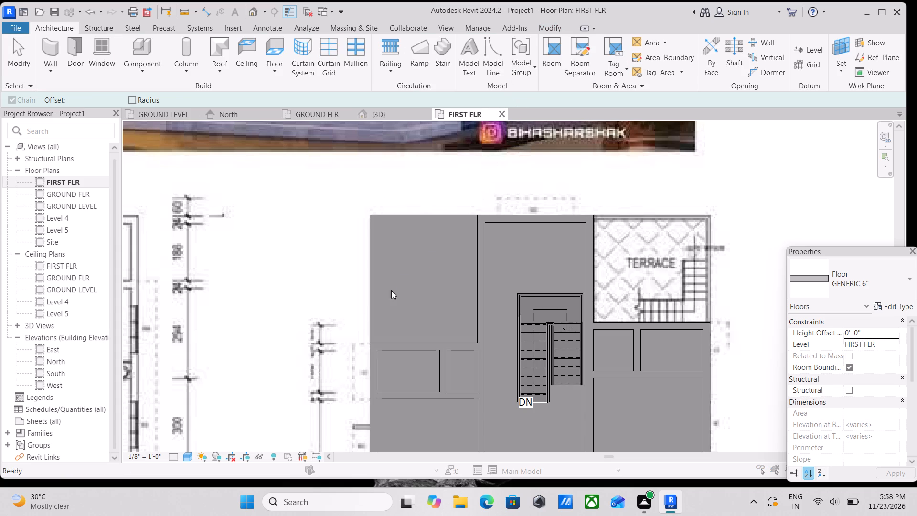
left_click(549, 259)
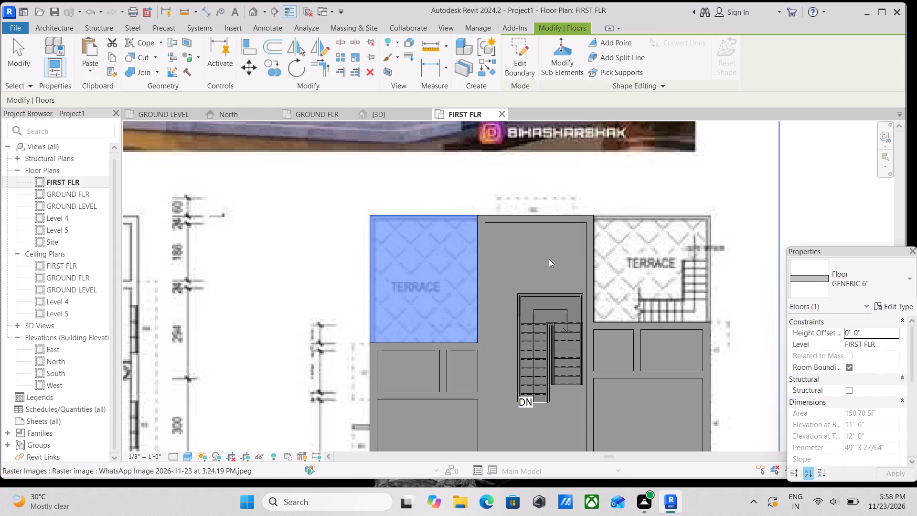
scroll(432, 303, "up", 2)
key("Escape")
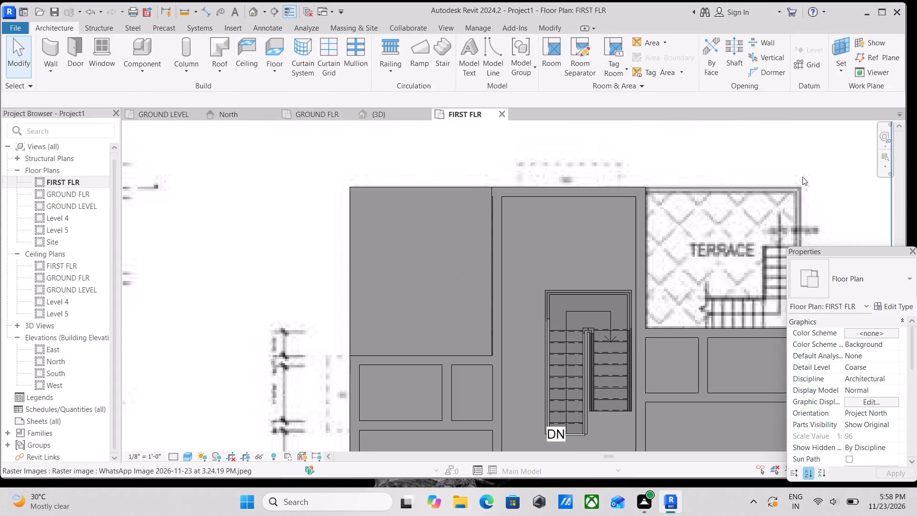
Check the new northwest terrace floor against the reference plan and where it meets the walls in 3D.
scroll(627, 274, "down", 1)
scroll(559, 280, "down", 2)
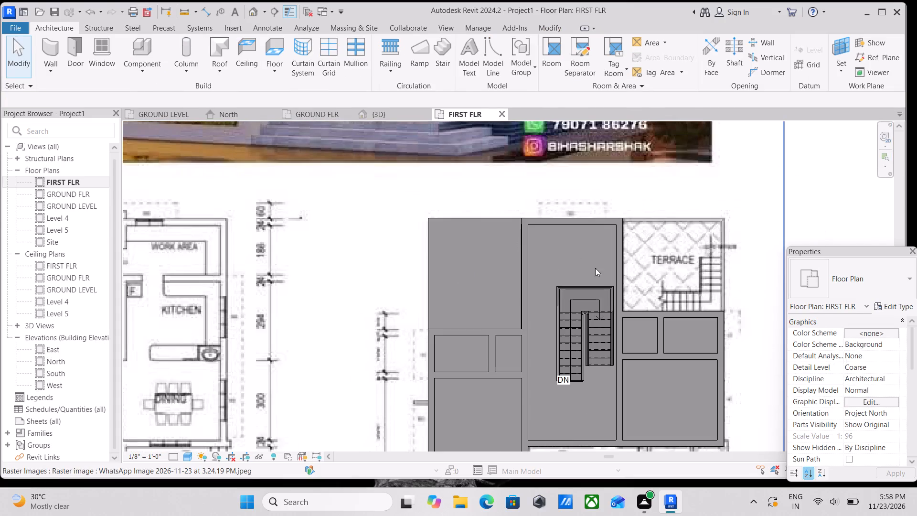
scroll(620, 324, "down", 2)
middle_click_drag(632, 318, 650, 262, "shift")
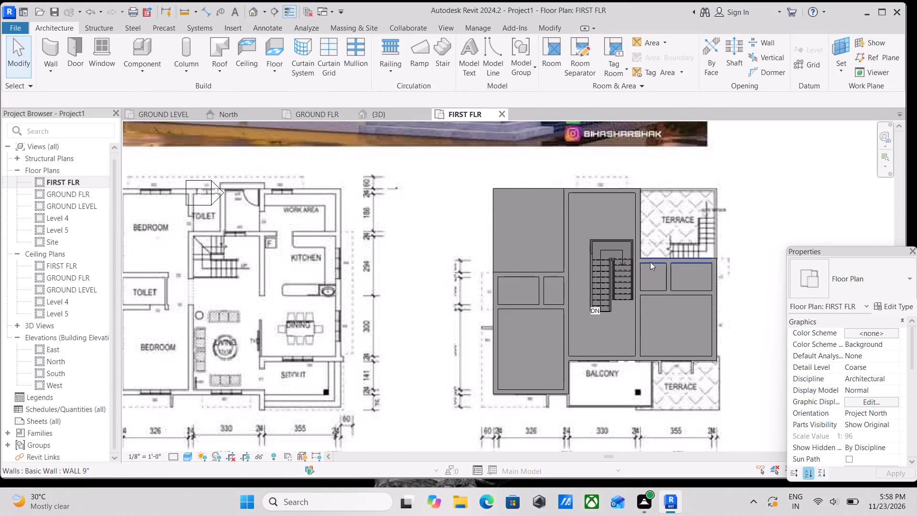
scroll(650, 295, "up", 2)
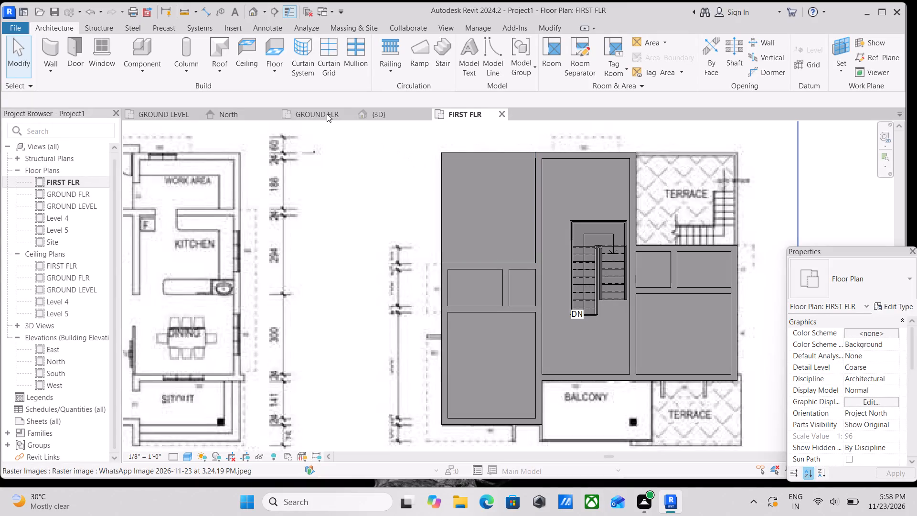
left_click(371, 110)
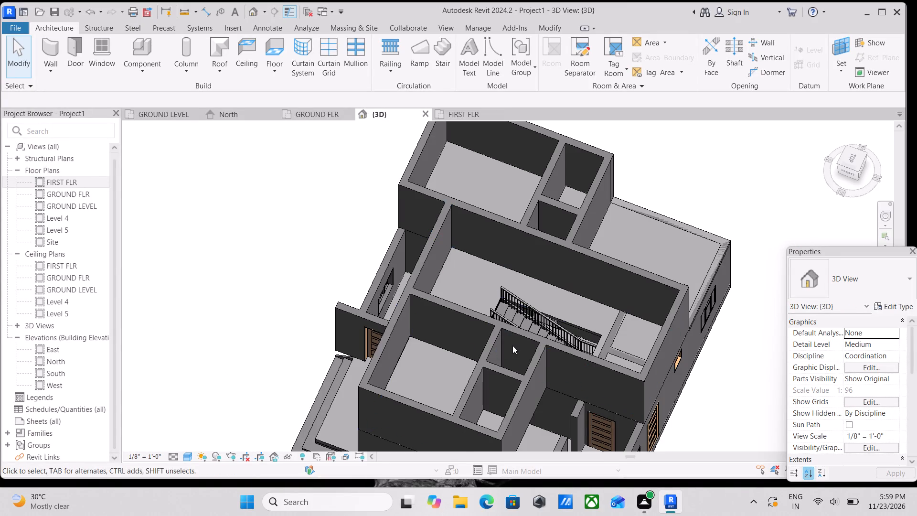
scroll(512, 345, "down", 1)
middle_click_drag(515, 345, 437, 263, "shift")
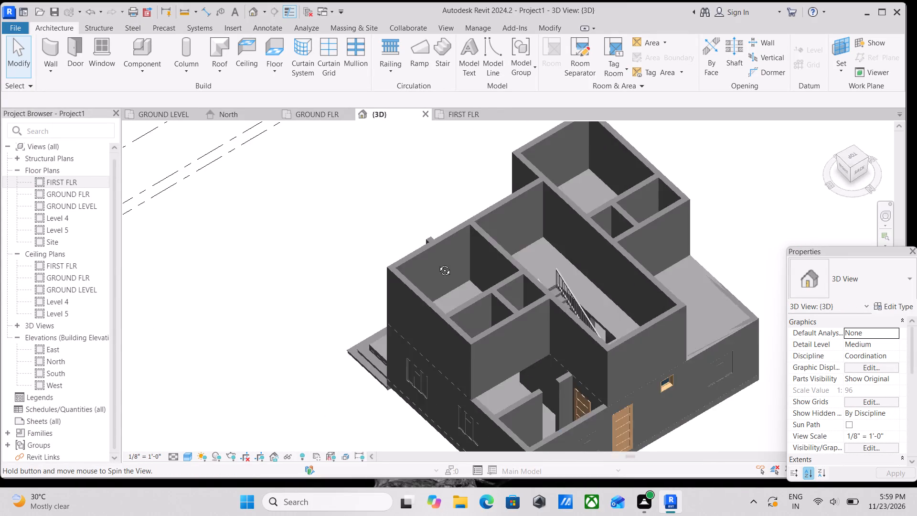
middle_click_drag(437, 263, 405, 243, "shift")
middle_click_drag(518, 325, 477, 302, "shift")
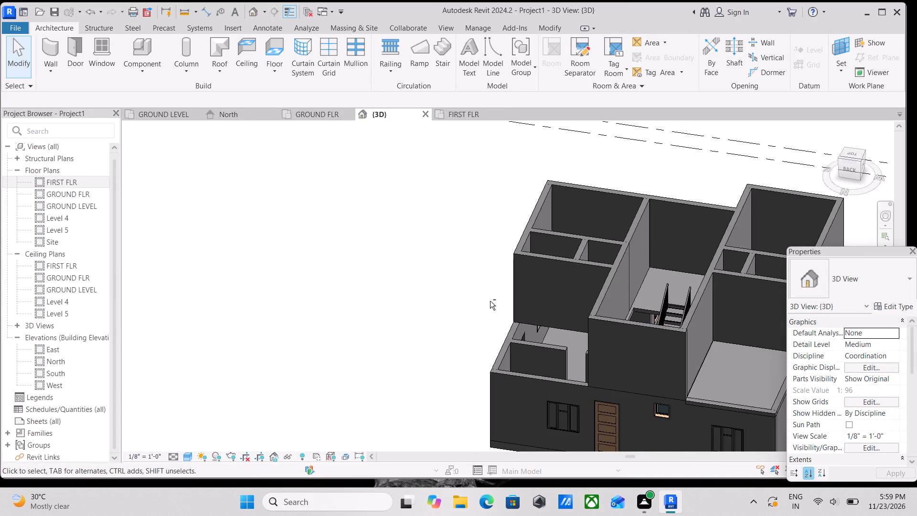
middle_click(490, 301, "shift")
scroll(491, 301, "down", 1, "shift")
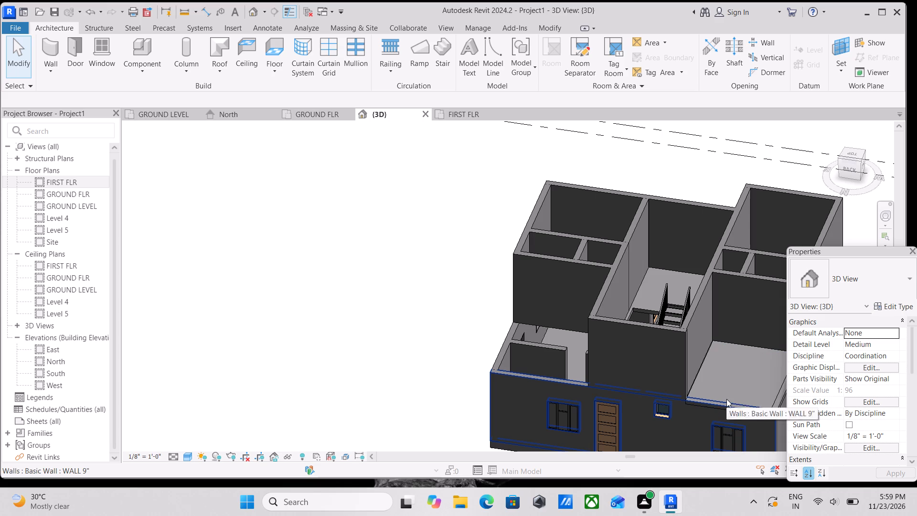
Set the northwest terrace floor's height offset from FIRST FLR to 6".
left_click(738, 405)
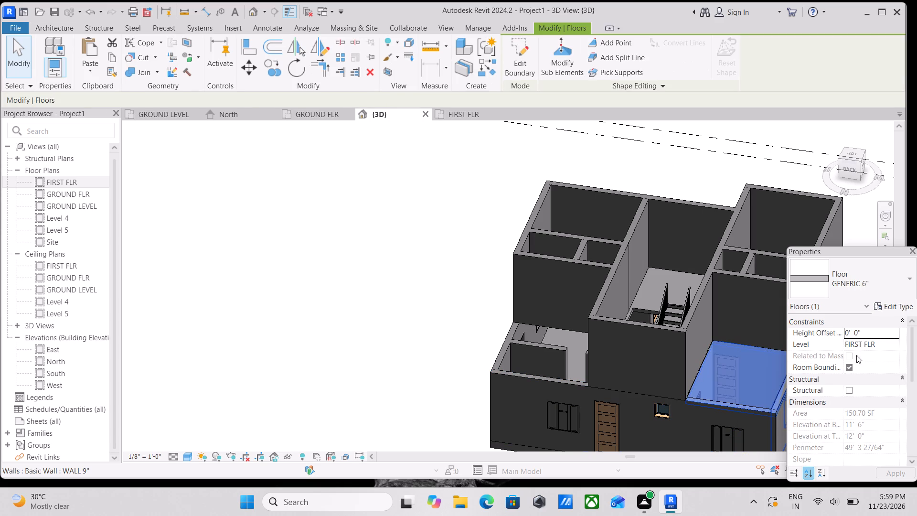
left_click(901, 345)
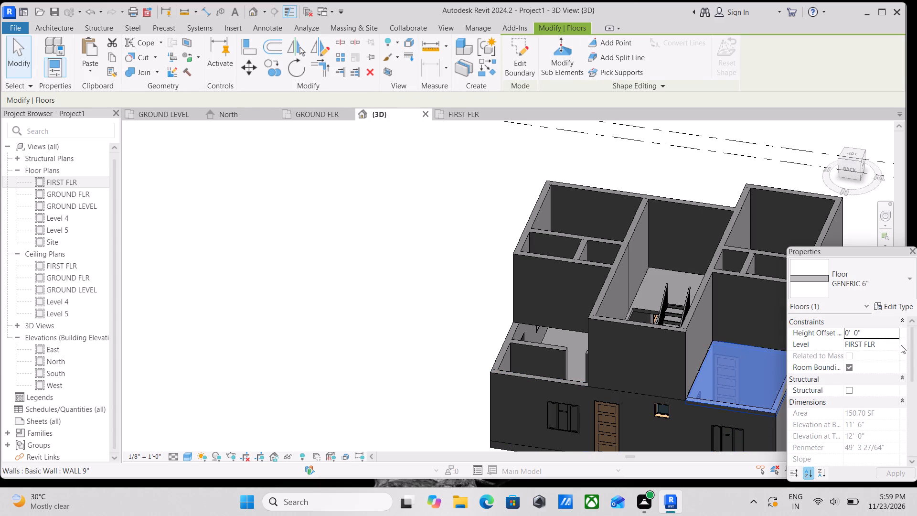
left_click(878, 331)
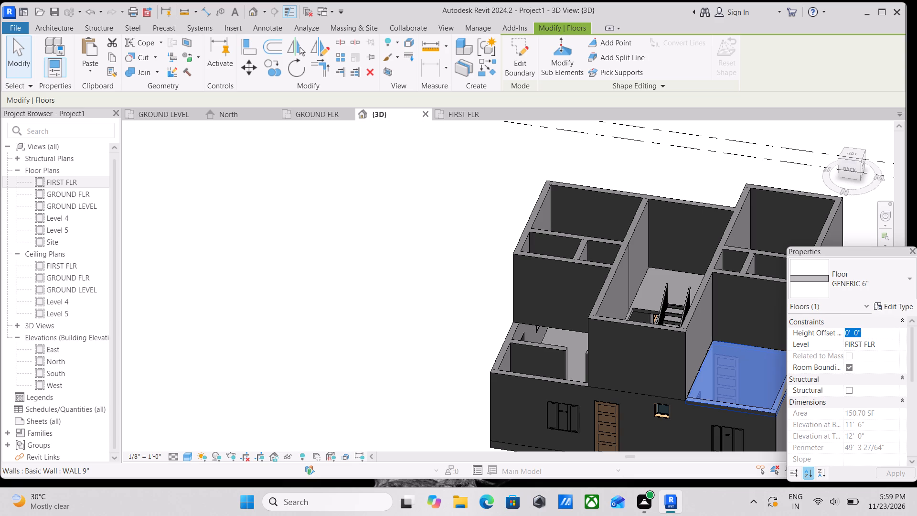
key("6")
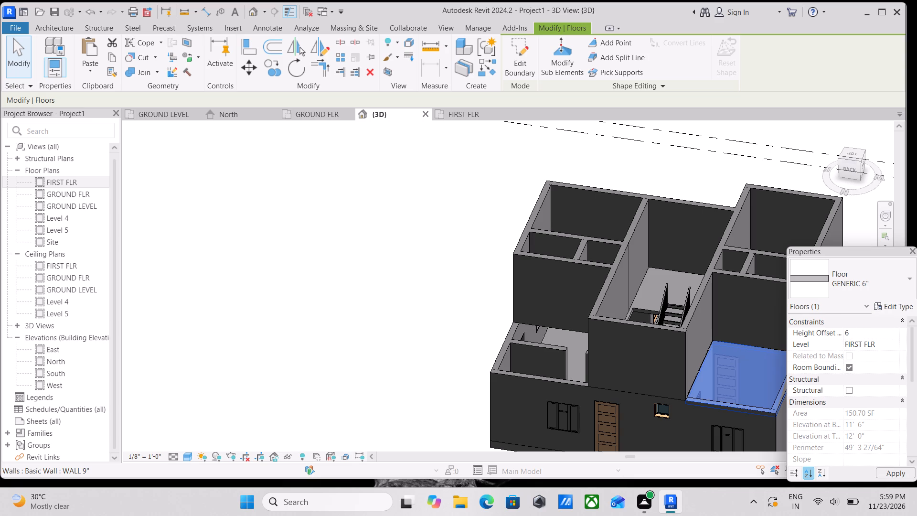
key("shift+quotedbl")
key("Return")
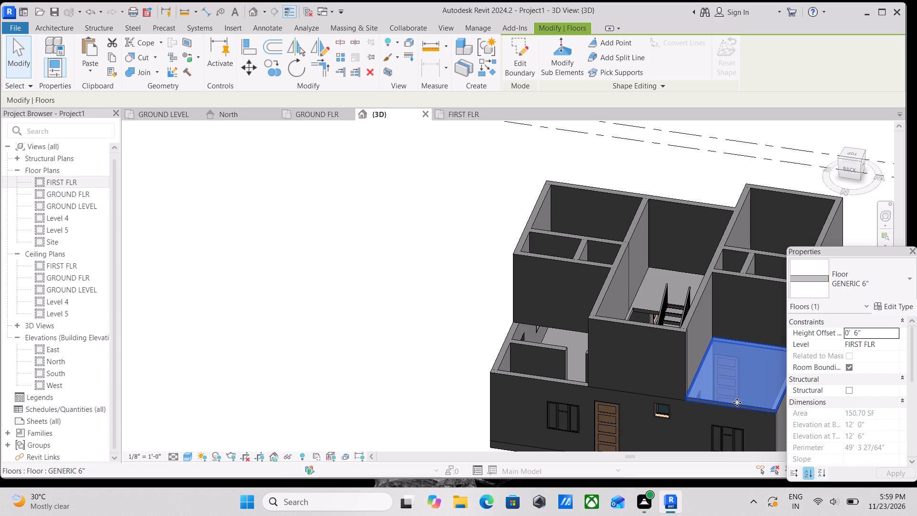
middle_click_drag(721, 395, 681, 375)
key("Escape")
scroll(739, 410, "up", 6)
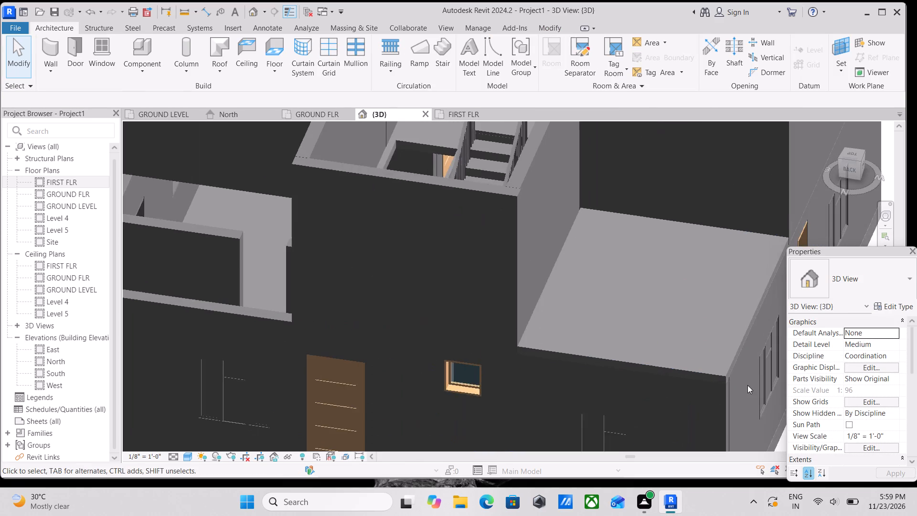
Examine the raised northwest terrace floor against the surrounding walls and the other first-floor rooms in 3D.
scroll(747, 385, "up", 2)
scroll(531, 395, "down", 2)
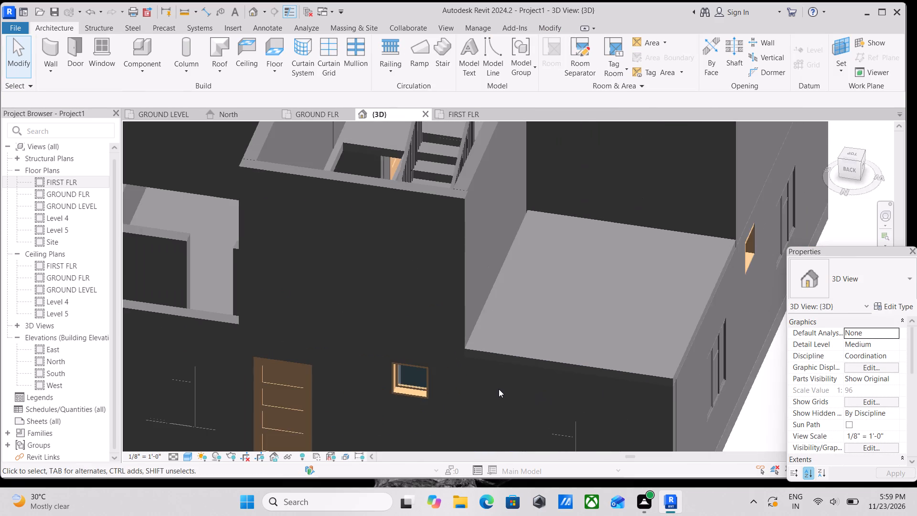
scroll(498, 389, "down", 5)
middle_click_drag(482, 389, 580, 387)
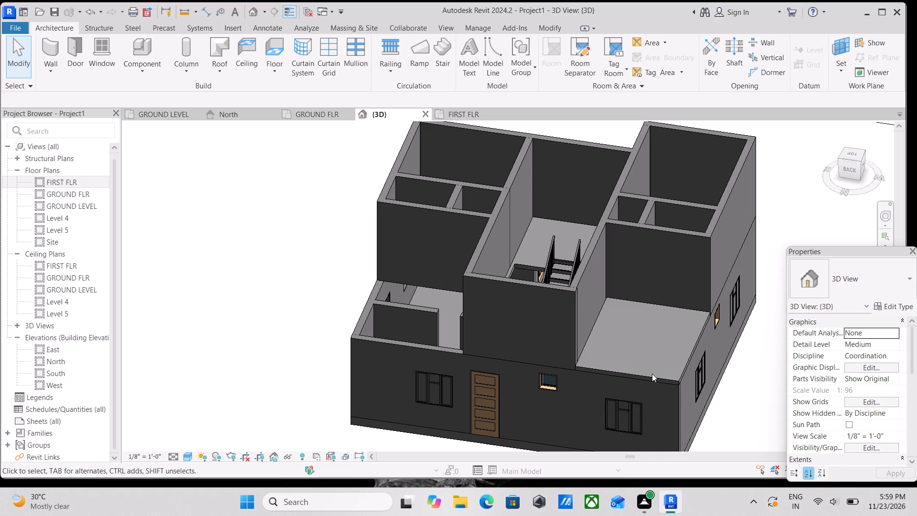
scroll(652, 374, "up", 1)
scroll(682, 339, "up", 2)
middle_click_drag(682, 339, 646, 355)
scroll(501, 338, "down", 3)
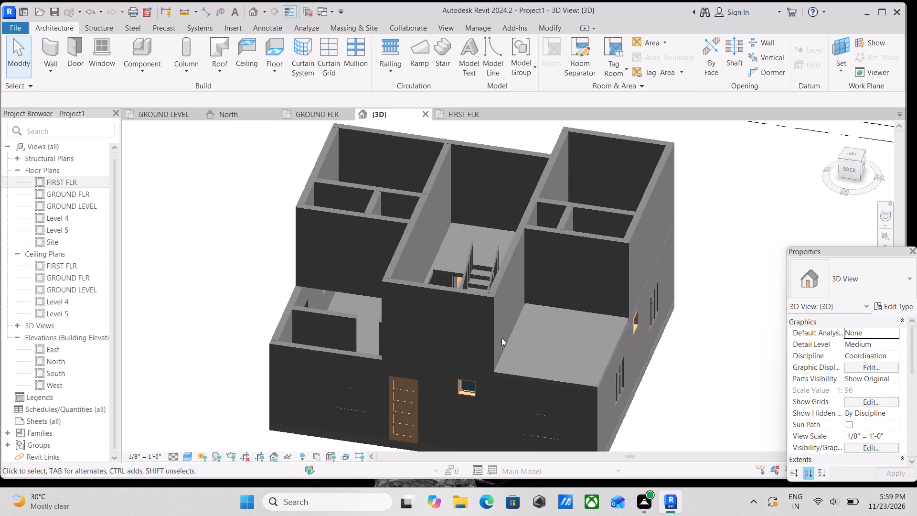
middle_click_drag(501, 338, 510, 349)
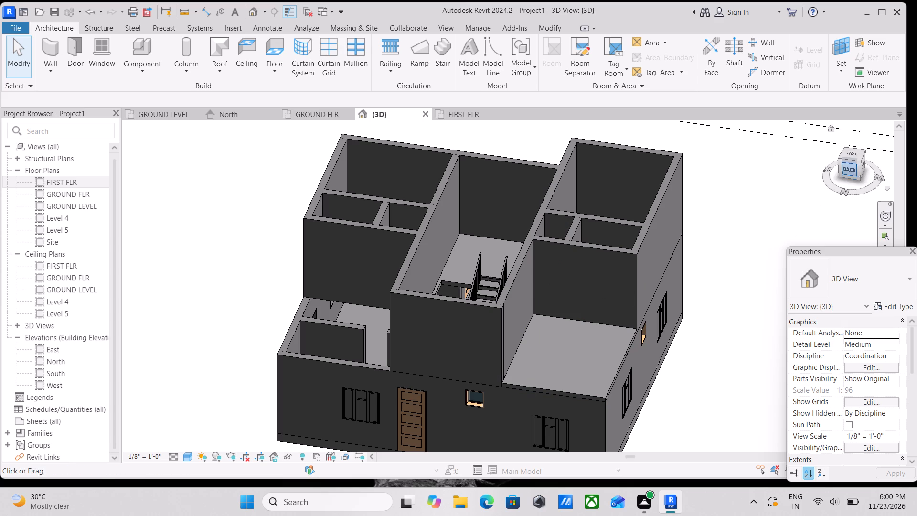
Set the height offset of the central GENERIC 6" floor around the stair opening to 6" from FIRST FLR.
left_click(853, 156)
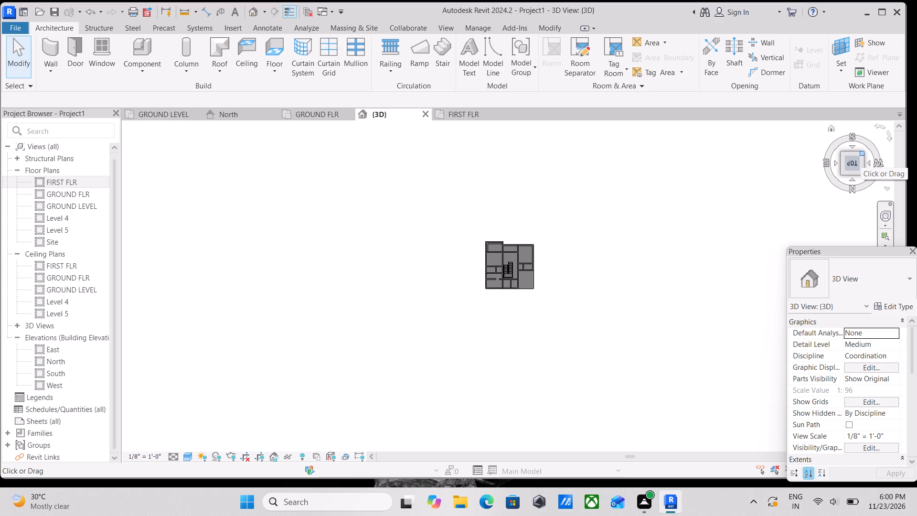
left_click(861, 155)
scroll(585, 287, "up", 2)
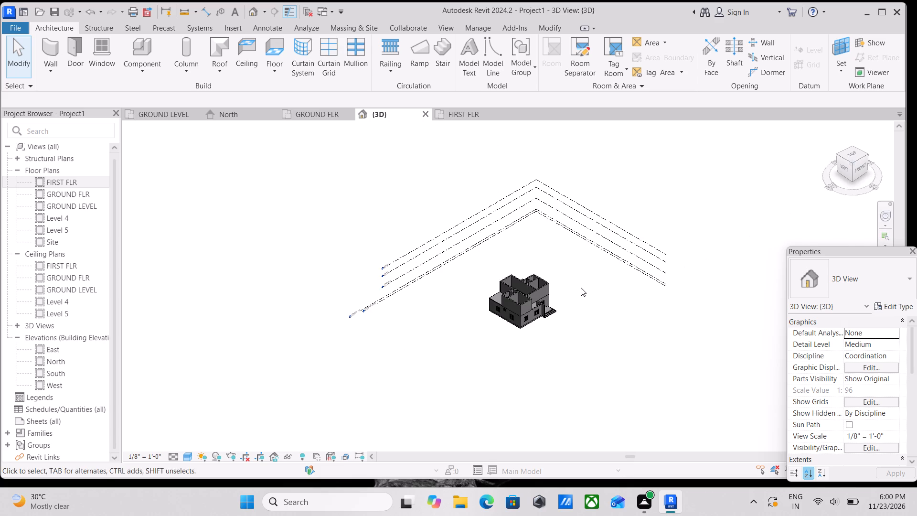
scroll(539, 300, "up", 7)
scroll(486, 311, "down", 2)
middle_click_drag(548, 311, 427, 419, "shift")
middle_click_drag(395, 363, 414, 385)
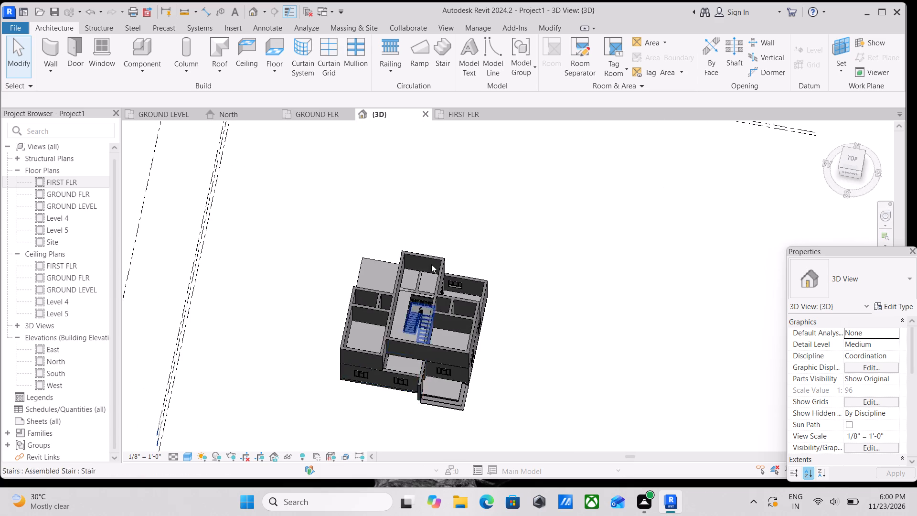
scroll(431, 261, "up", 6)
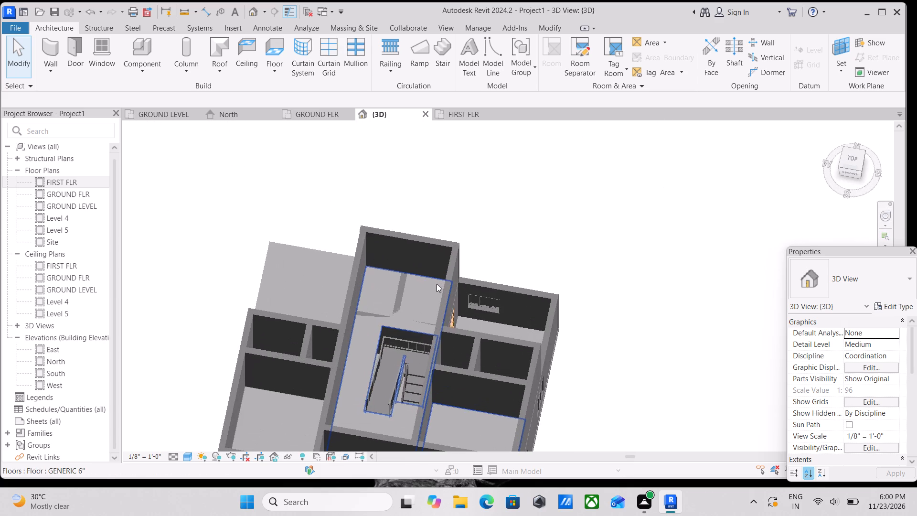
left_click(431, 279)
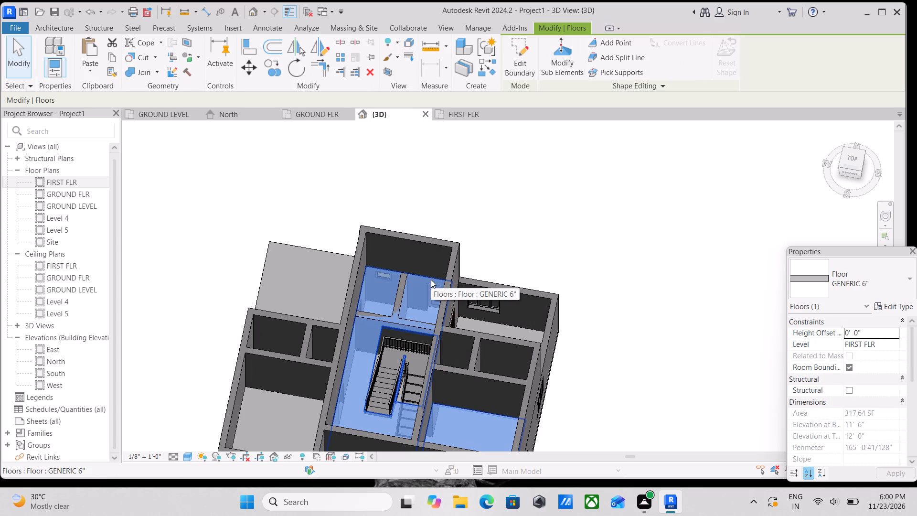
left_click(870, 332)
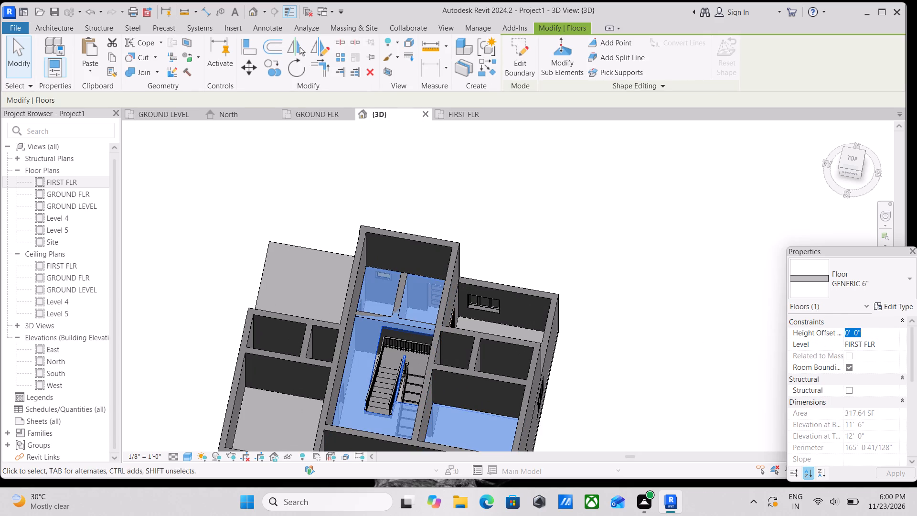
key("6")
key("shift+quotedbl")
key("Return")
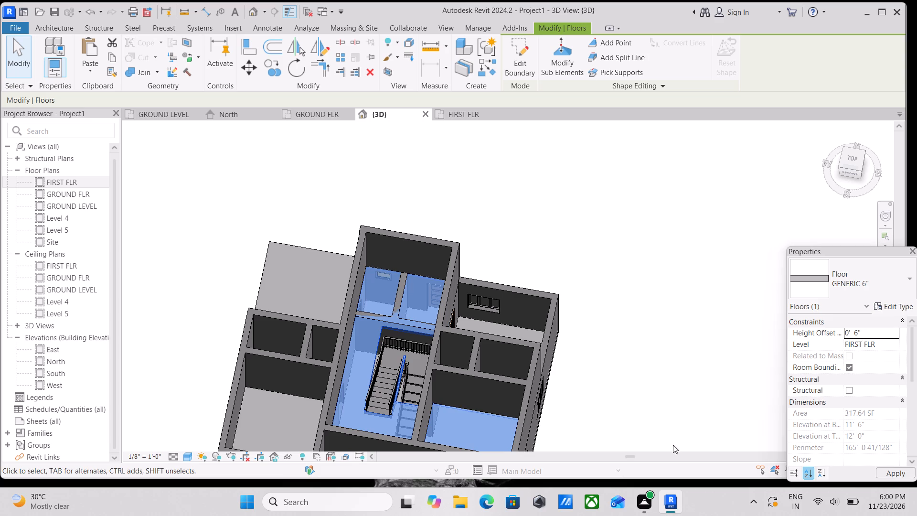
key("Escape")
On the FIRST FLR plan, create a rectangular GENERIC 6" floor over the northeast terrace, about 11'-2 1/2" north to south, without attaching walls.
middle_click_drag(482, 365, 527, 290)
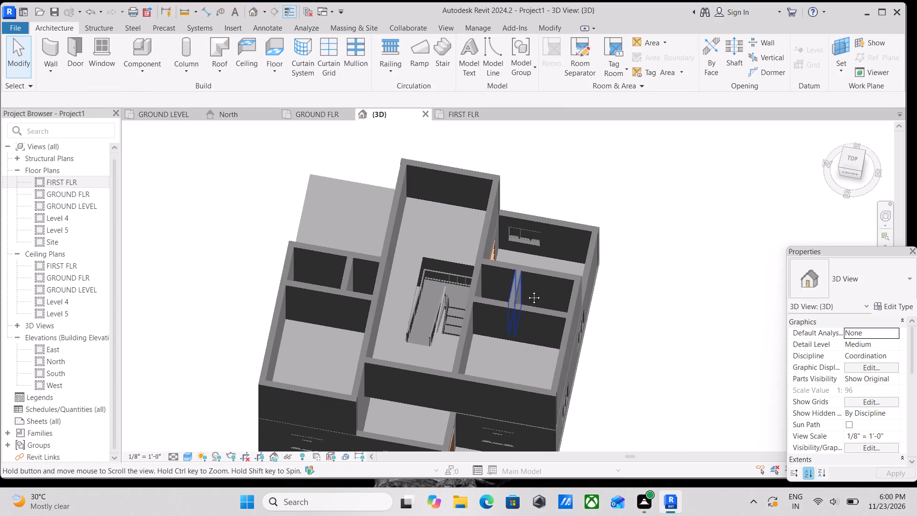
middle_click_drag(527, 290, 527, 289)
scroll(528, 289, "down", 2)
middle_click_drag(535, 323, 566, 379, "shift")
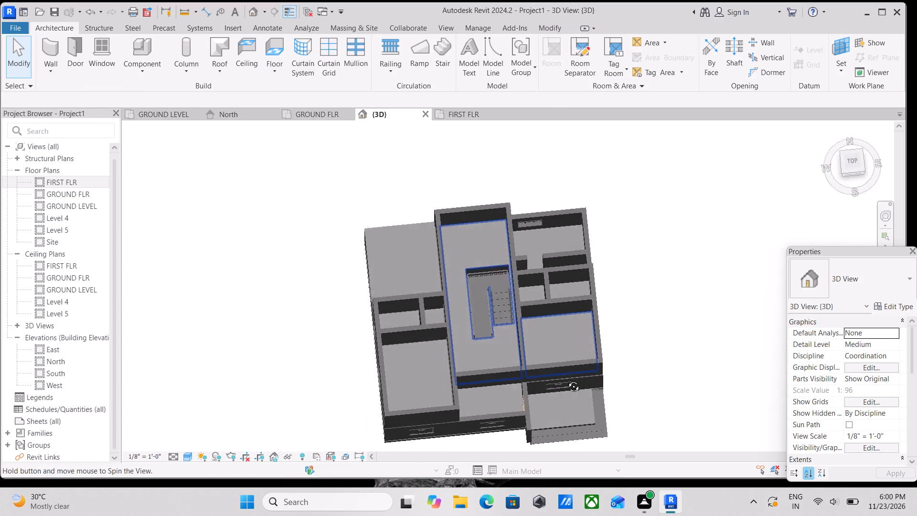
middle_click_drag(566, 379, 587, 392, "shift")
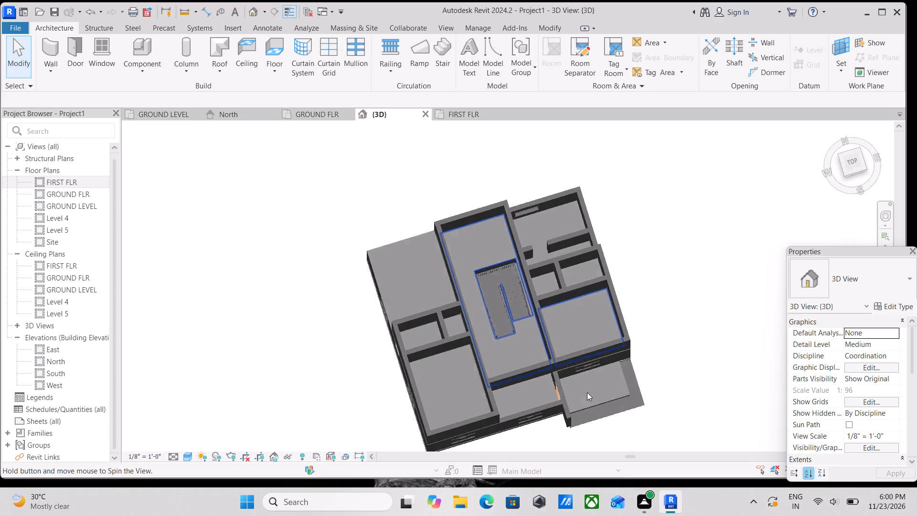
middle_click_drag(576, 347, 548, 389, "shift")
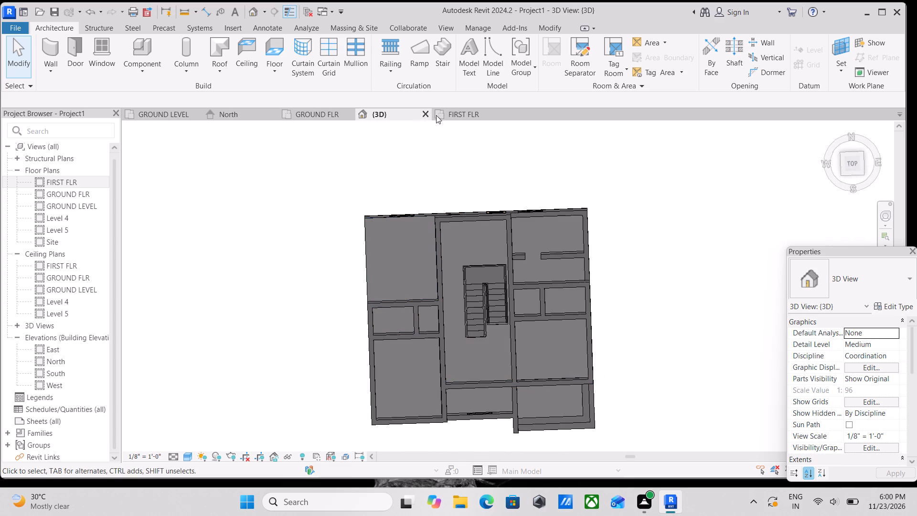
left_click(447, 114)
middle_click_drag(650, 264, 602, 332)
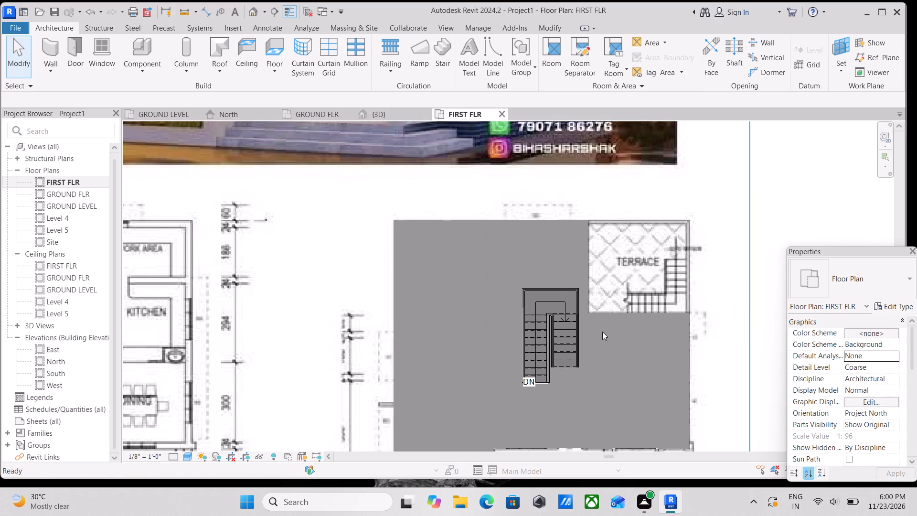
scroll(630, 288, "up", 2)
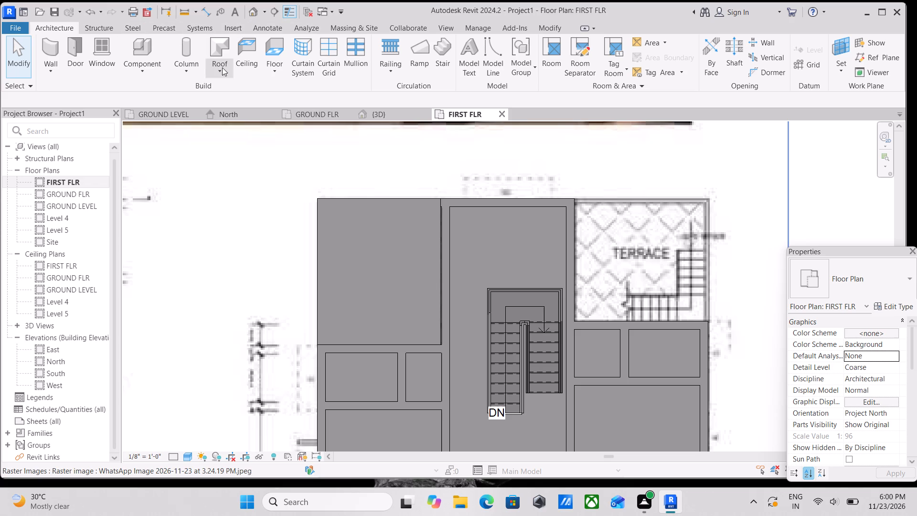
left_click(273, 66)
left_click(278, 94)
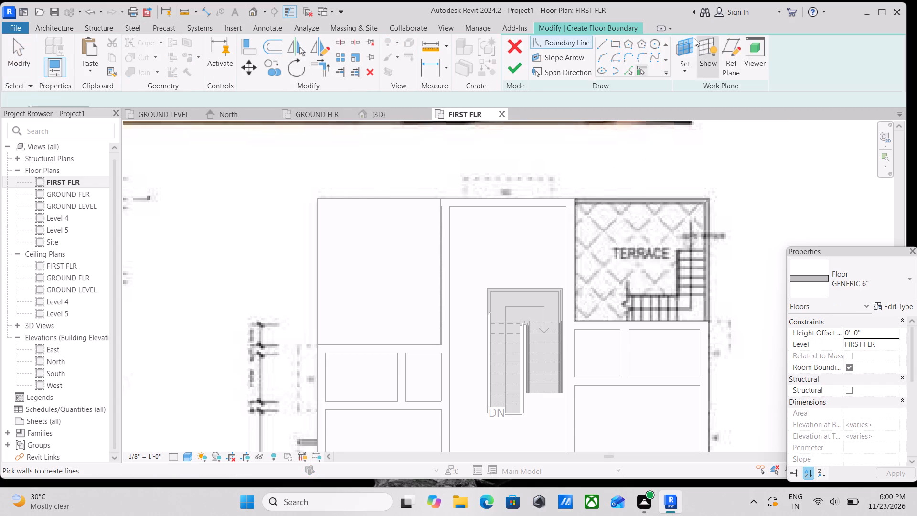
left_click(614, 43)
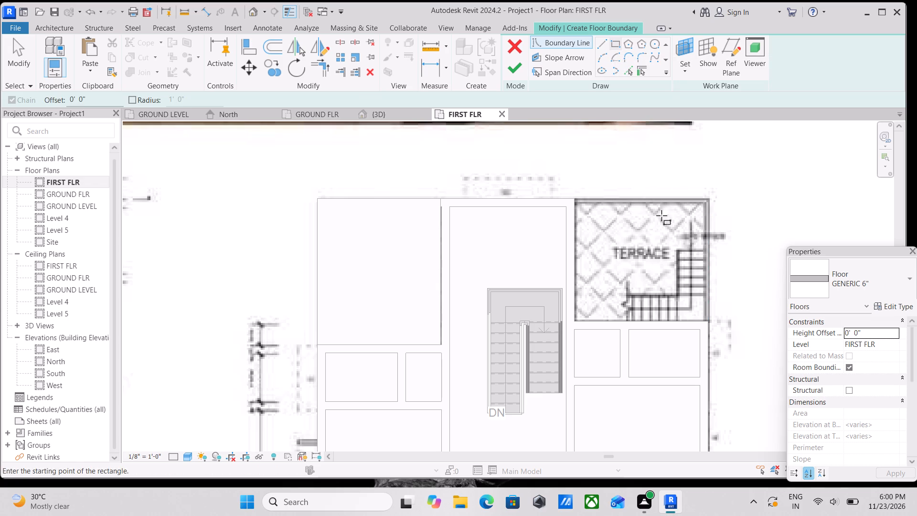
scroll(565, 189, "up", 2)
left_click(577, 204)
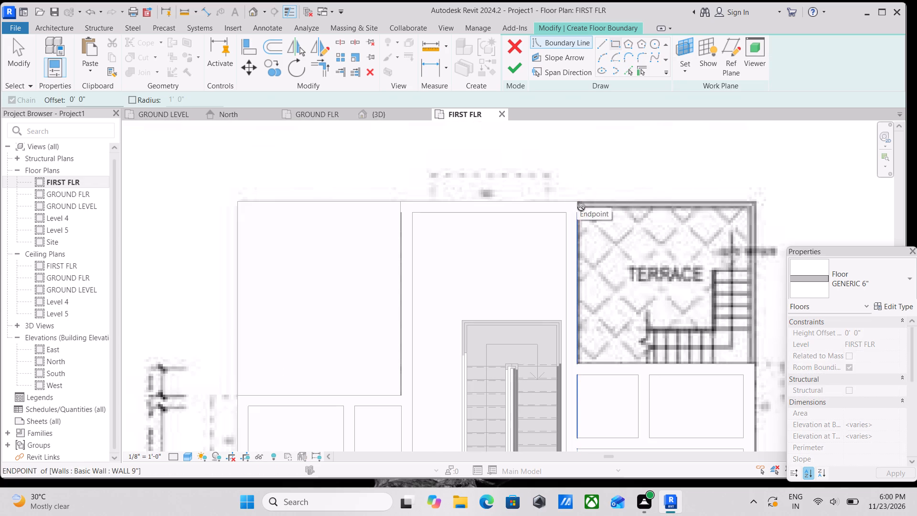
middle_click_drag(622, 292, 528, 251)
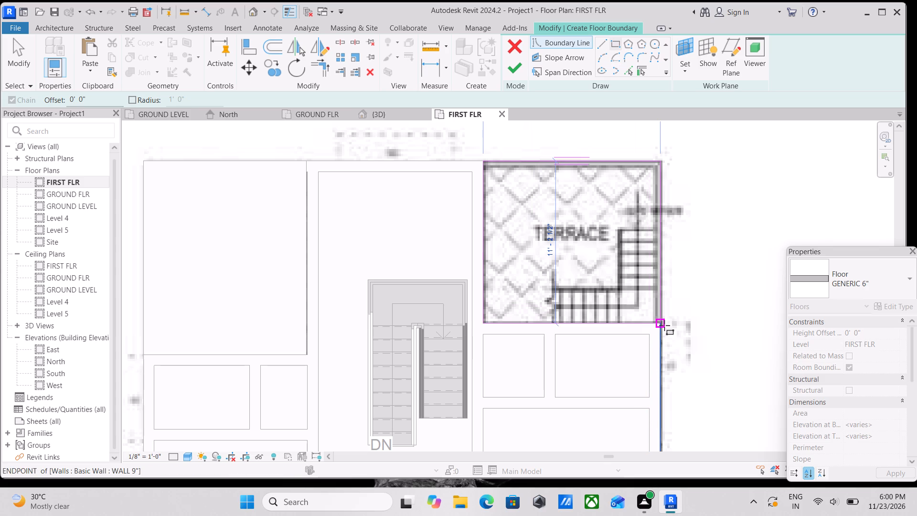
left_click(664, 325)
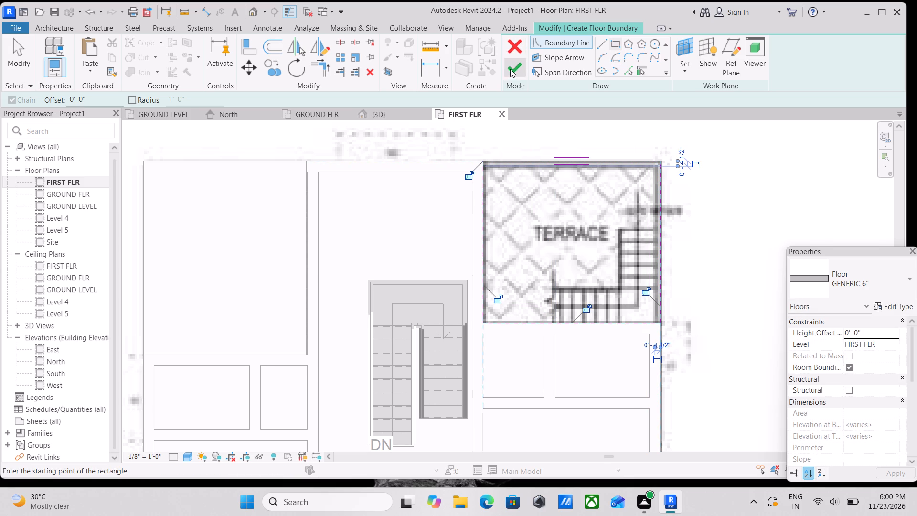
left_click(515, 72)
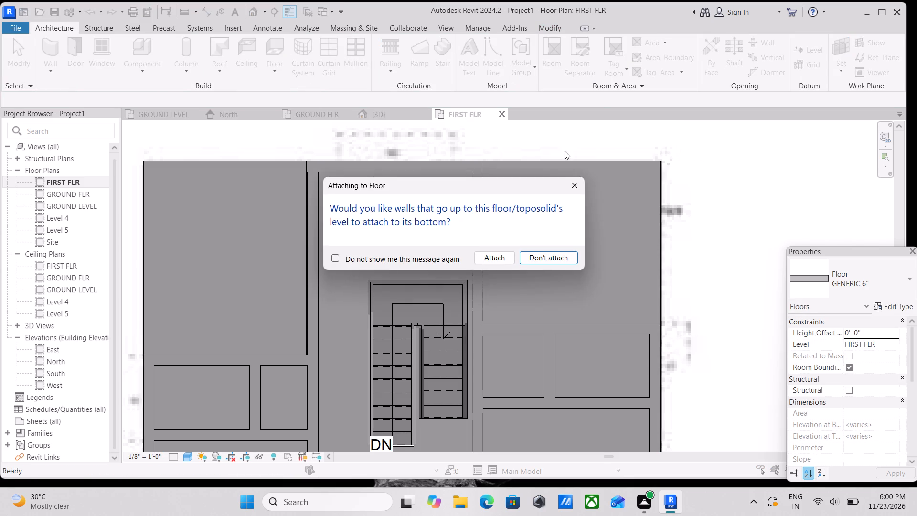
left_click(524, 259)
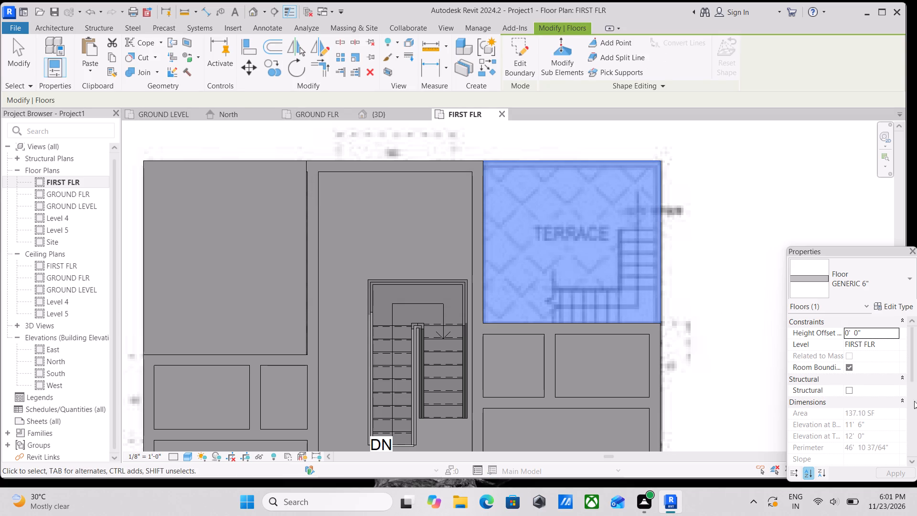
Set the northeast terrace floor's height offset from FIRST FLR to 6".
left_click(870, 332)
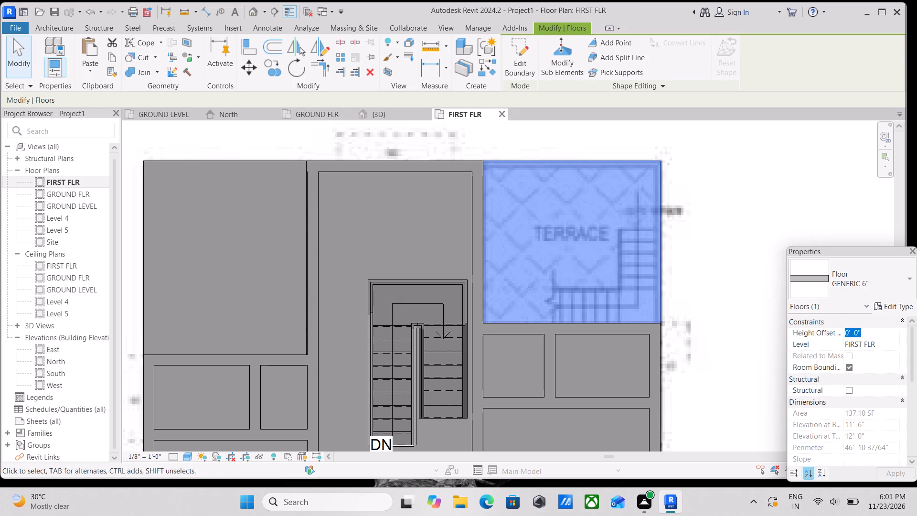
key("6")
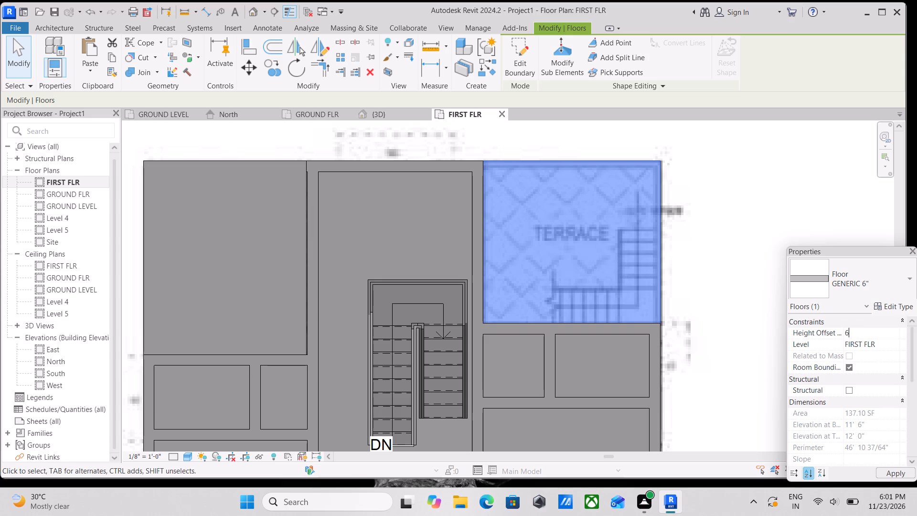
key("shift+quotedbl")
key("Return")
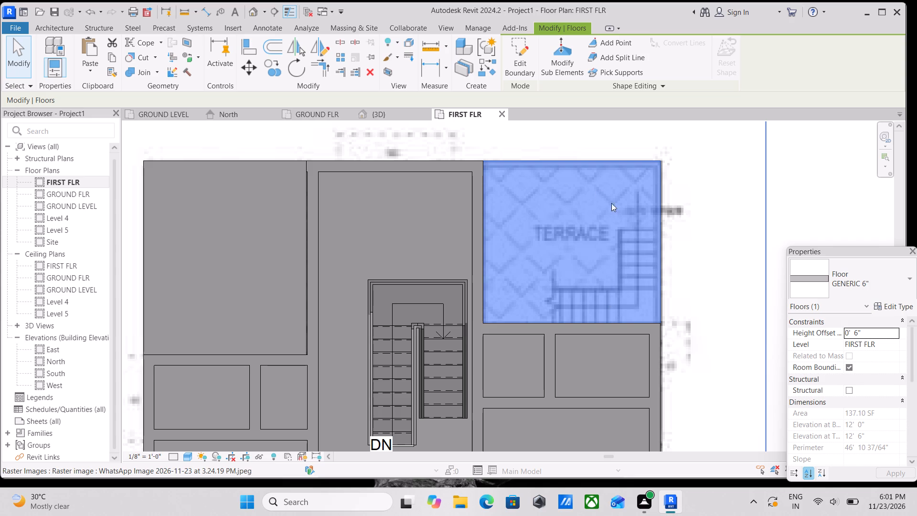
scroll(651, 250, "down", 2)
key("Escape")
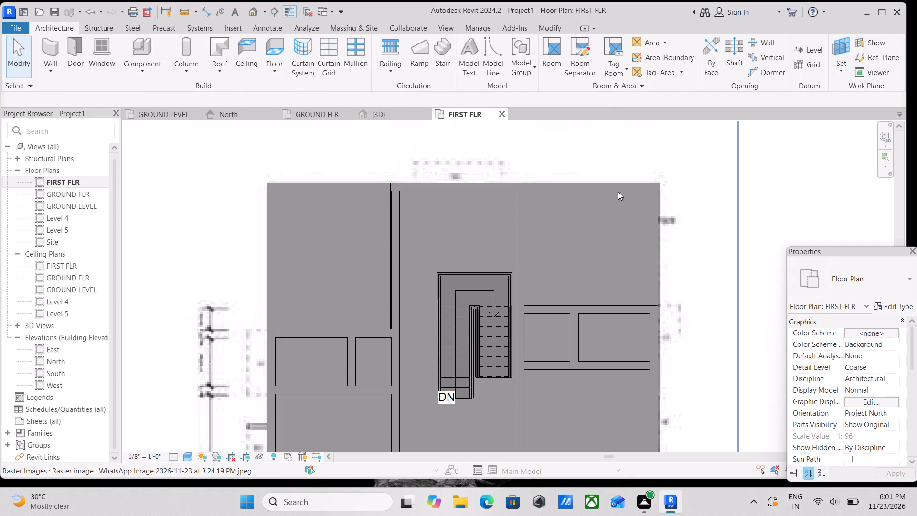
Inspect the house from all sides in 3D, checking how the terrace and room floors meet the walls.
left_click(383, 111)
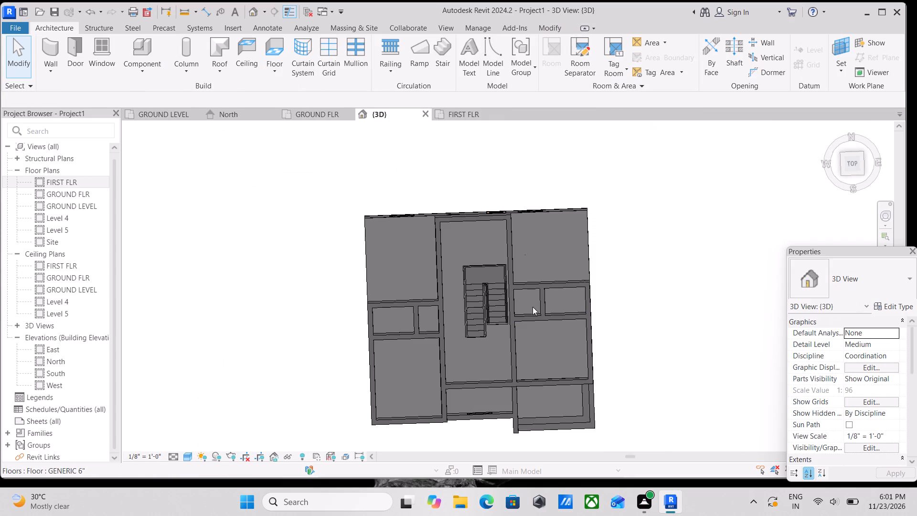
scroll(586, 361, "down", 2)
middle_click_drag(586, 361, 505, 238, "shift")
middle_click_drag(518, 267, 513, 267, "shift")
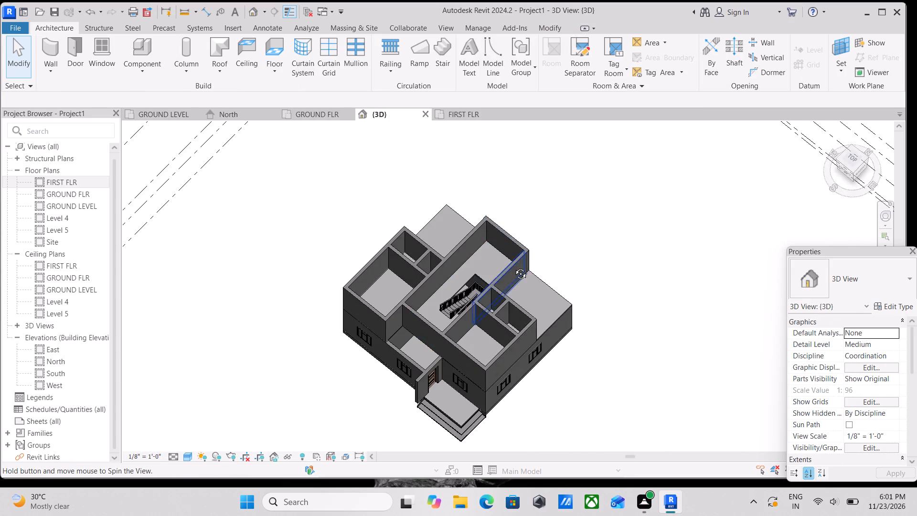
middle_click_drag(513, 267, 421, 193, "shift")
middle_click_drag(512, 359, 456, 258, "shift")
scroll(471, 305, "up", 2)
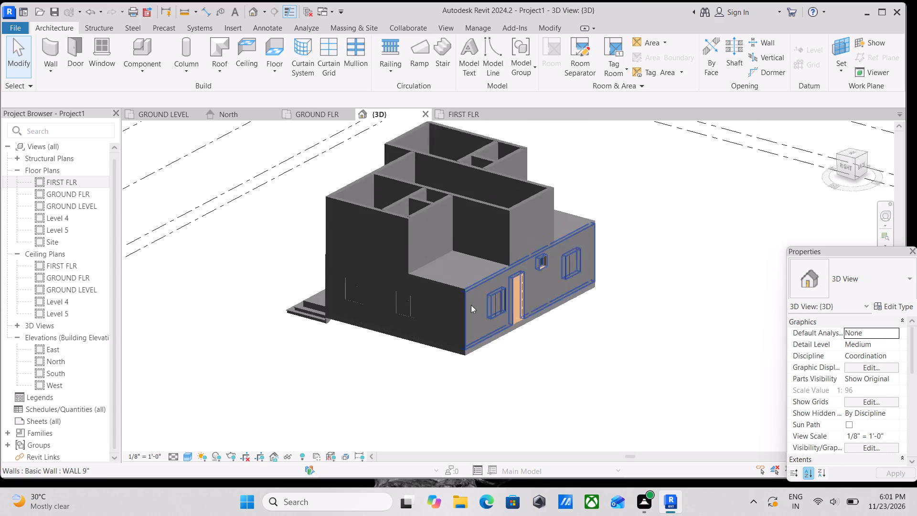
scroll(471, 305, "up", 4)
middle_click_drag(474, 286, 500, 264)
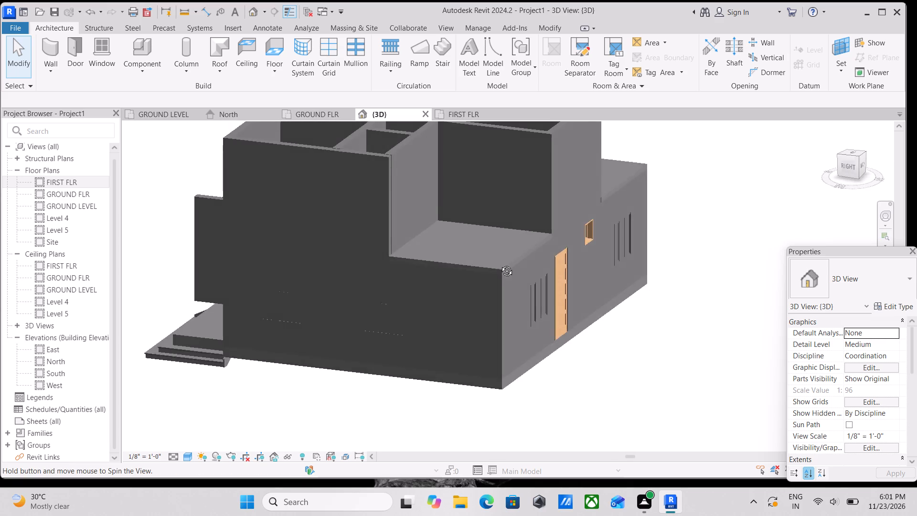
middle_click_drag(500, 264, 629, 250)
middle_click_drag(505, 294, 549, 342, "shift")
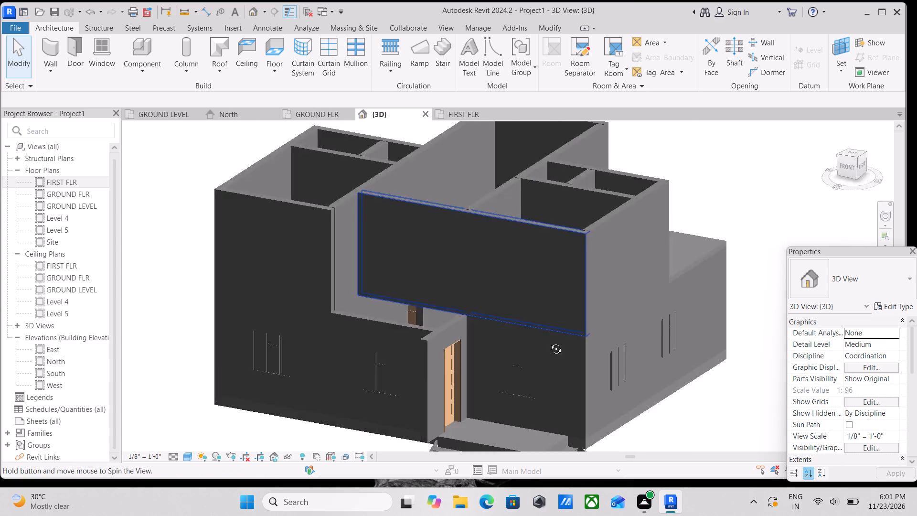
middle_click_drag(549, 342, 554, 346, "shift")
scroll(498, 342, "up", 1)
scroll(437, 352, "down", 2)
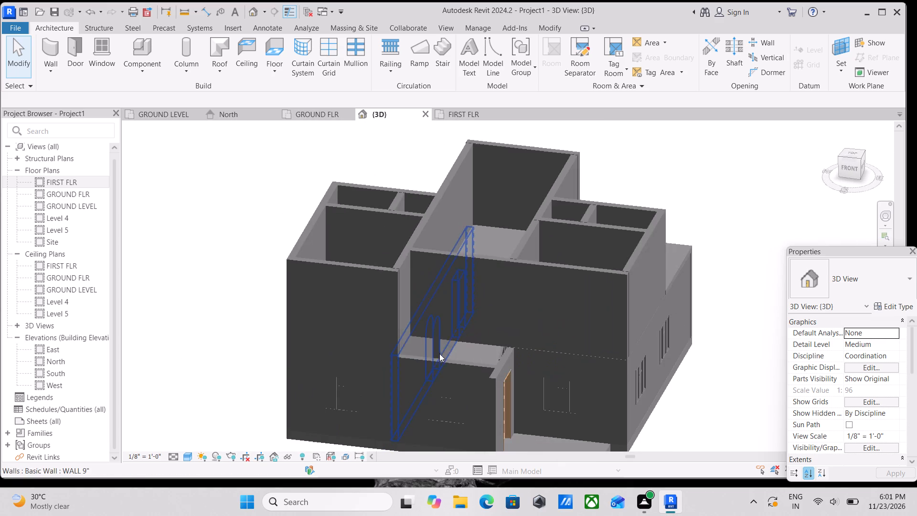
scroll(465, 353, "down", 1)
middle_click_drag(465, 352, 463, 391, "shift")
middle_click_drag(463, 391, 406, 352, "shift")
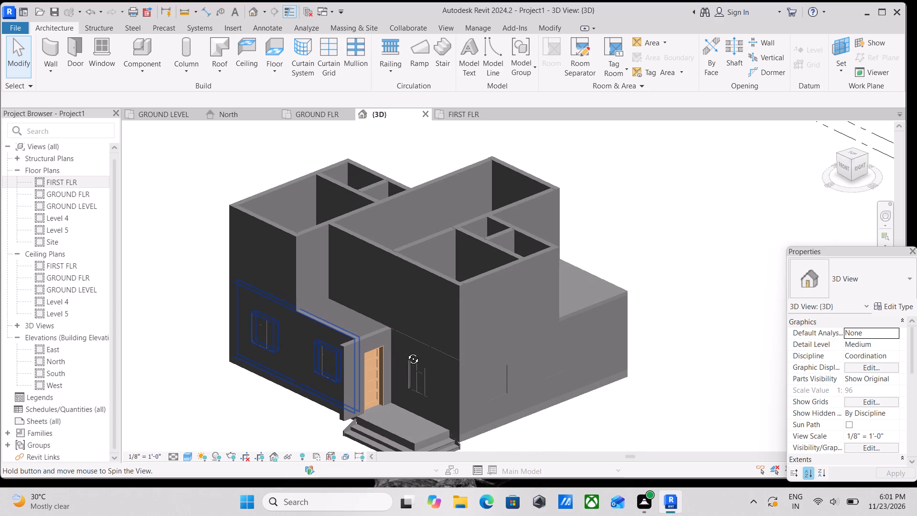
Open the boundary of the central GENERIC 6" floor around the stair opening for editing on the FIRST FLR plan.
middle_click_drag(406, 352, 411, 354, "shift")
scroll(411, 354, "down", 1, "shift")
middle_click_drag(411, 354, 443, 368, "shift")
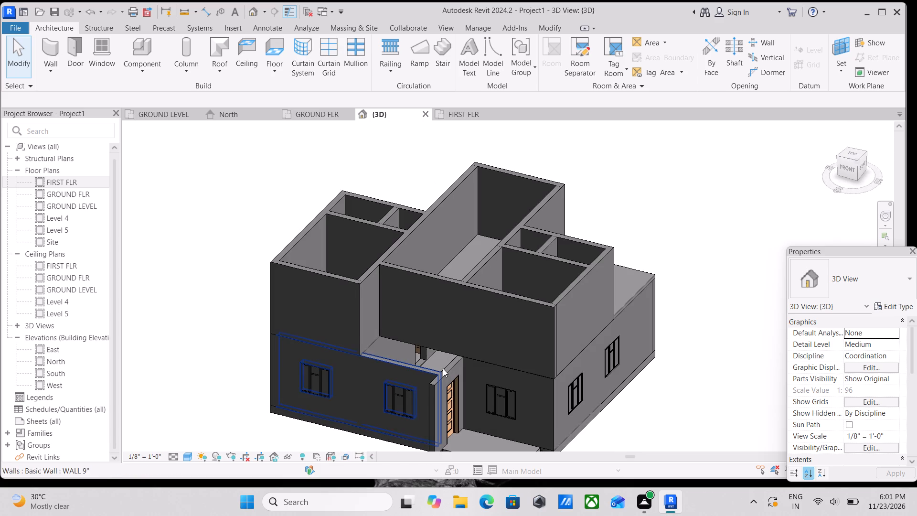
middle_click_drag(407, 321, 426, 344, "shift")
scroll(440, 322, "down", 1, "shift")
middle_click_drag(440, 322, 458, 361, "shift")
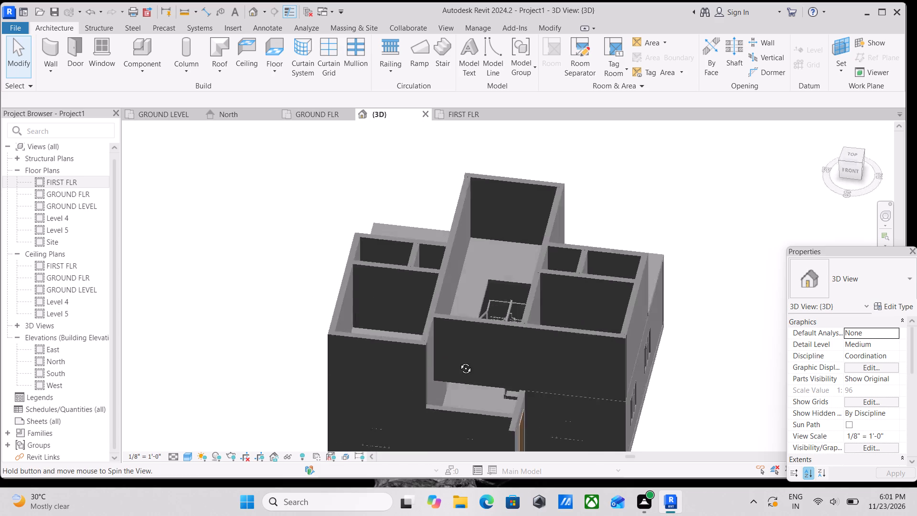
middle_click_drag(458, 361, 408, 312, "shift")
scroll(395, 343, "up", 2)
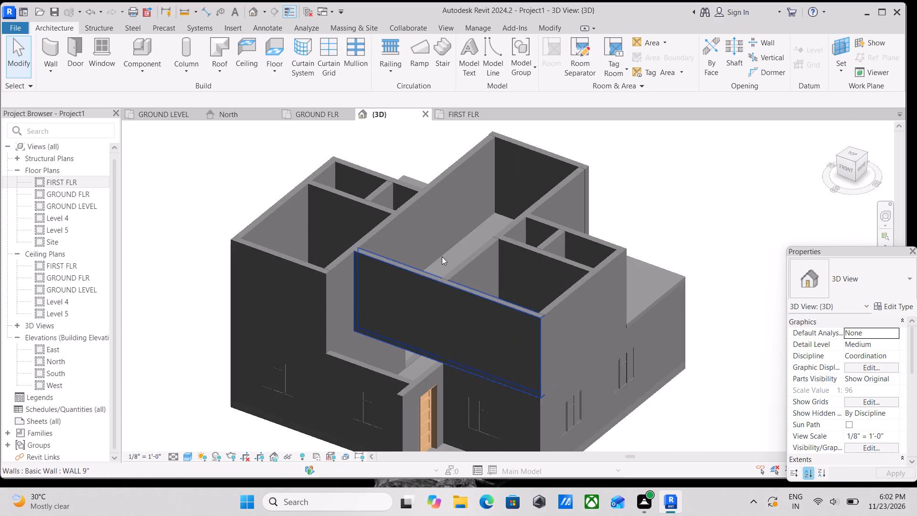
left_click(447, 249)
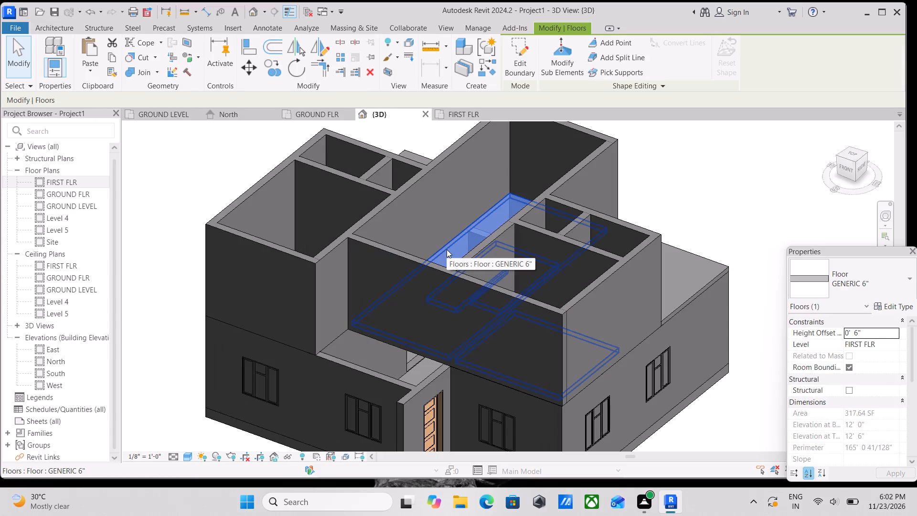
left_click(528, 69)
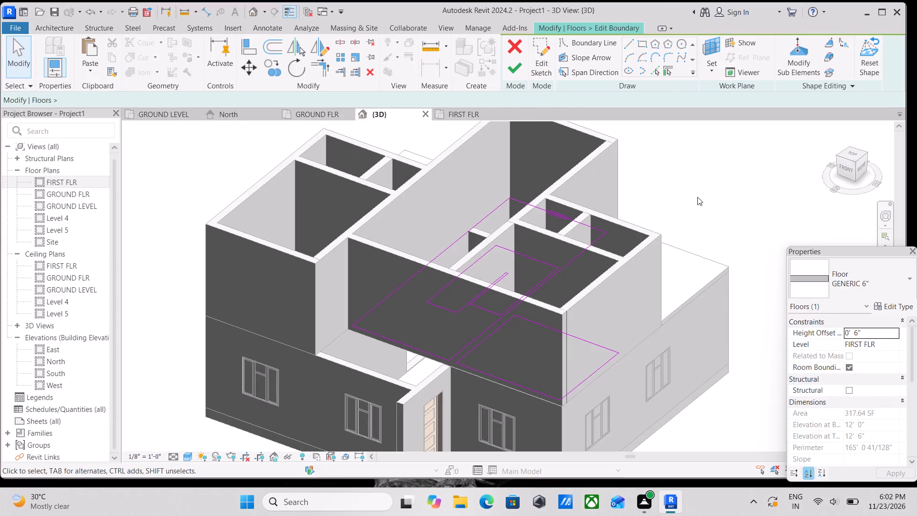
left_click(310, 116)
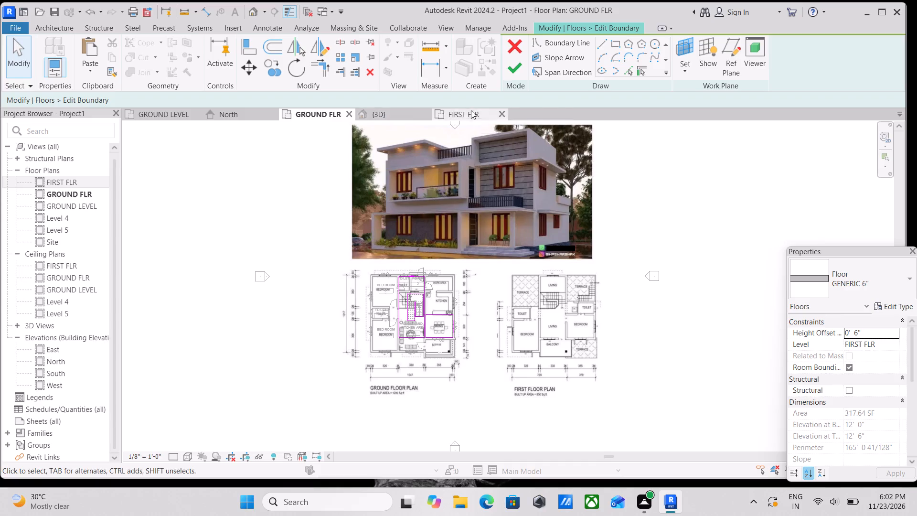
left_click(454, 115)
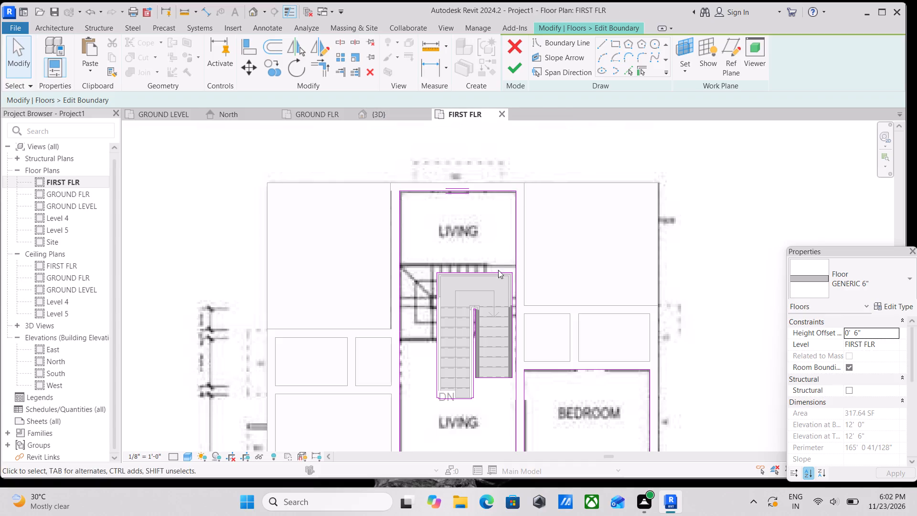
Examine the balcony and southeast terrace on the reference first floor plan against the floor's boundary sketch.
scroll(454, 219, "down", 2)
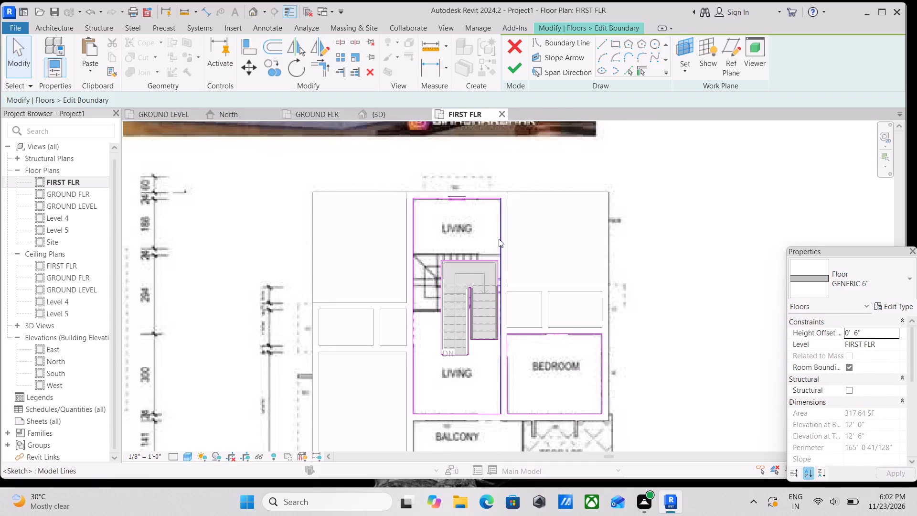
scroll(501, 295, "down", 2)
middle_click_drag(501, 295, 506, 234)
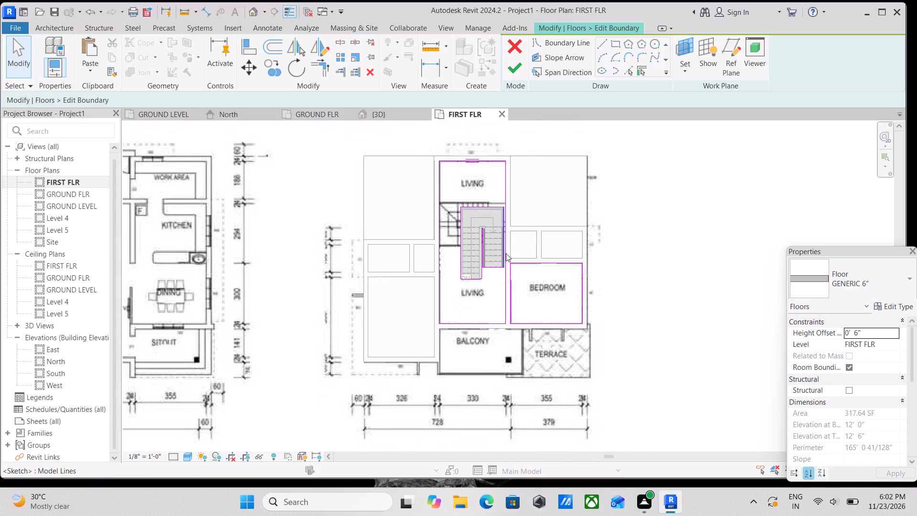
scroll(472, 347, "up", 6)
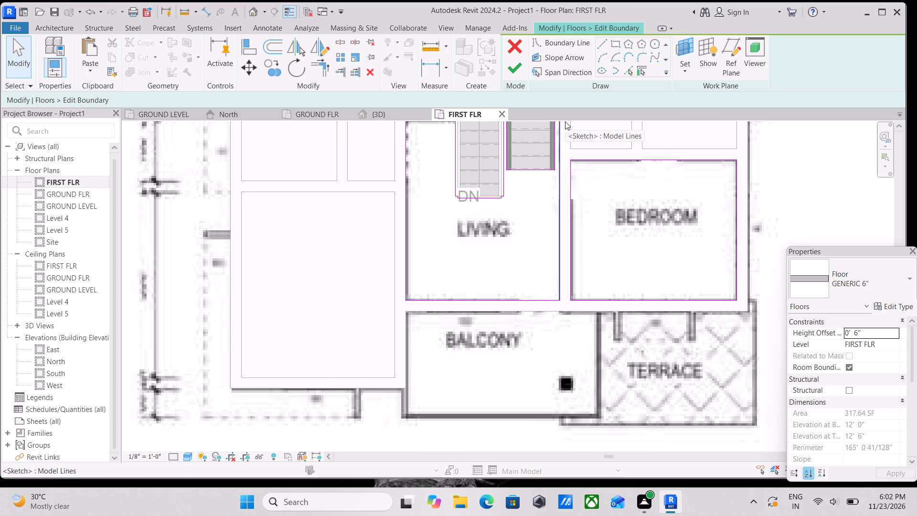
scroll(746, 354, "down", 1)
middle_click_drag(746, 354, 710, 319)
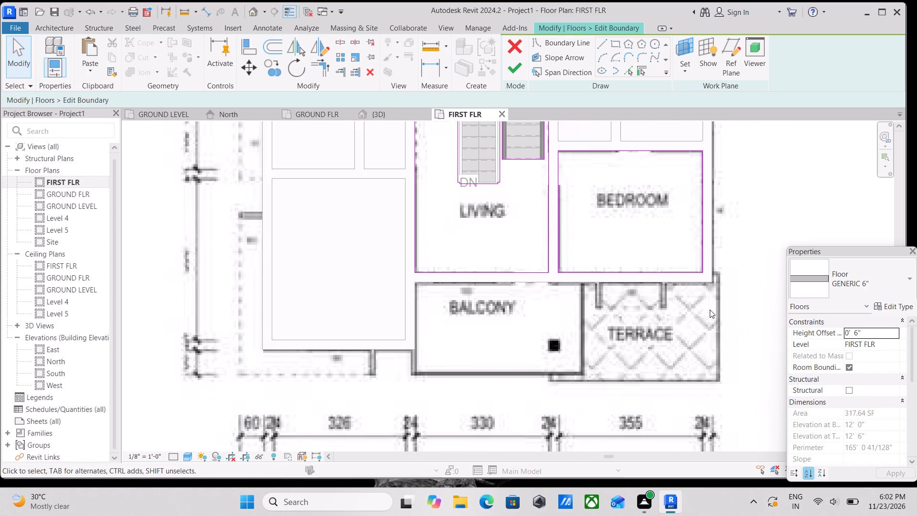
scroll(667, 338, "down", 2)
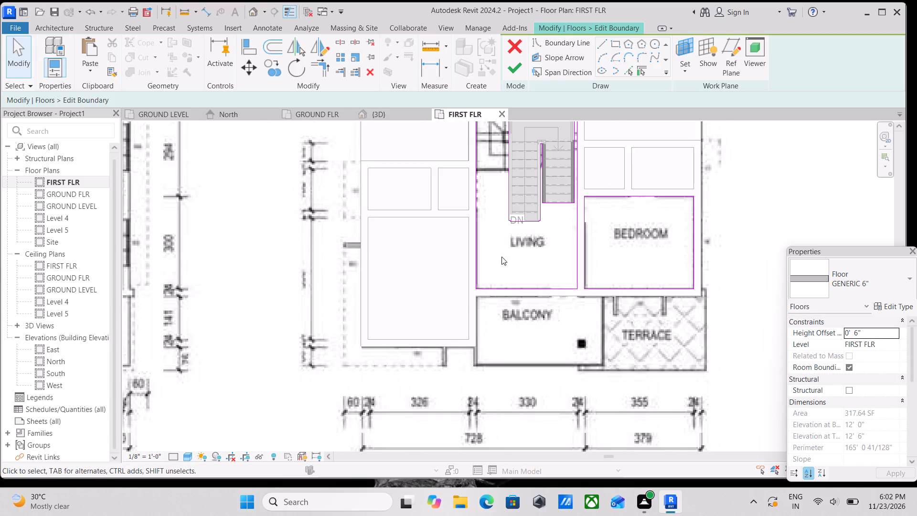
scroll(504, 258, "down", 2)
scroll(592, 264, "up", 3)
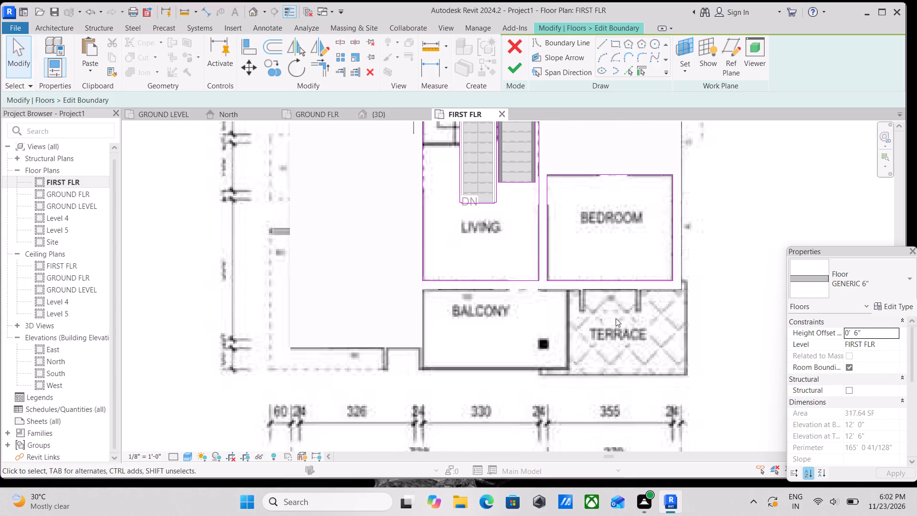
scroll(608, 337, "up", 3)
scroll(608, 337, "down", 7)
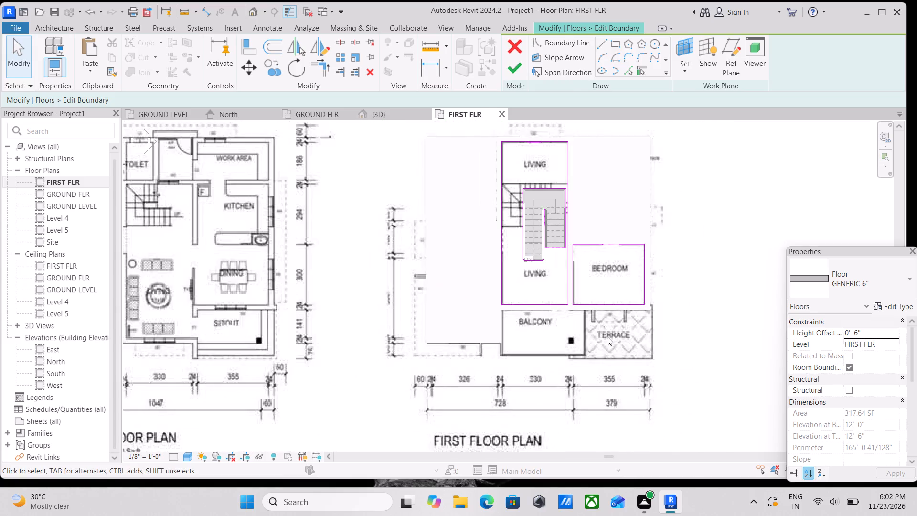
scroll(608, 337, "down", 3)
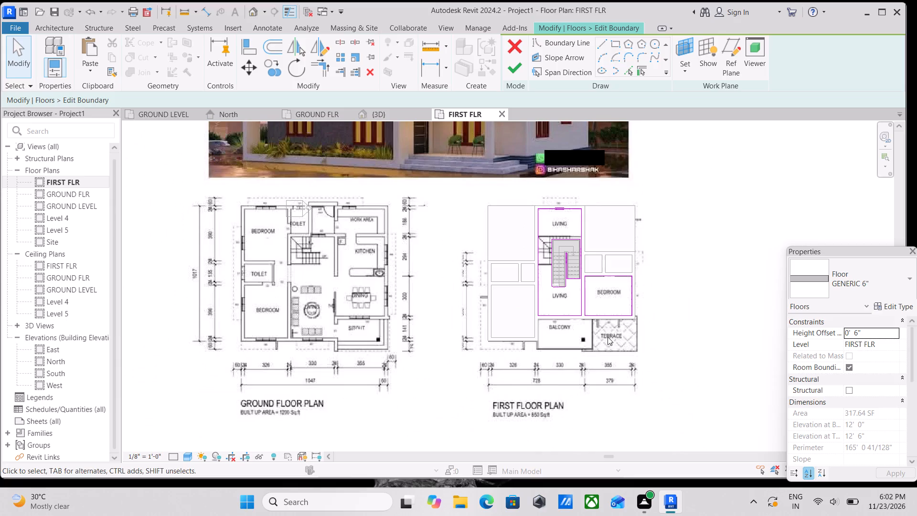
scroll(608, 329, "up", 3)
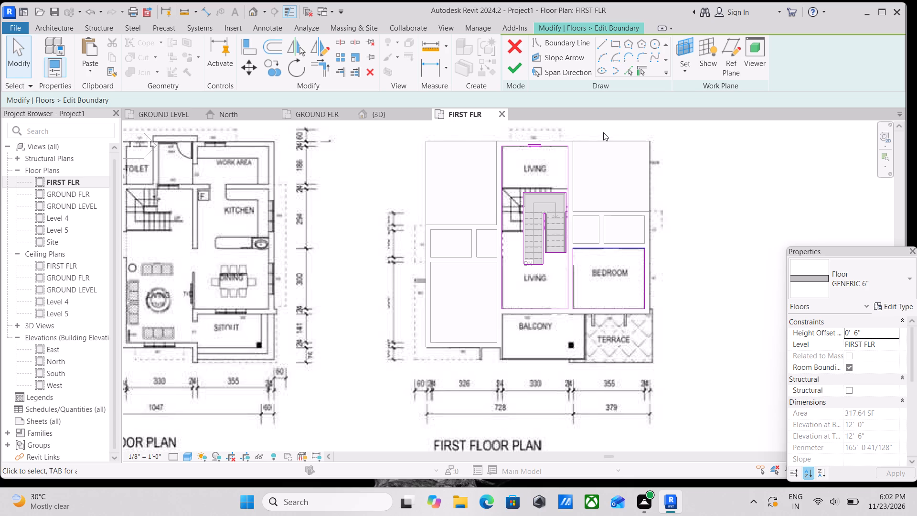
scroll(630, 354, "up", 2)
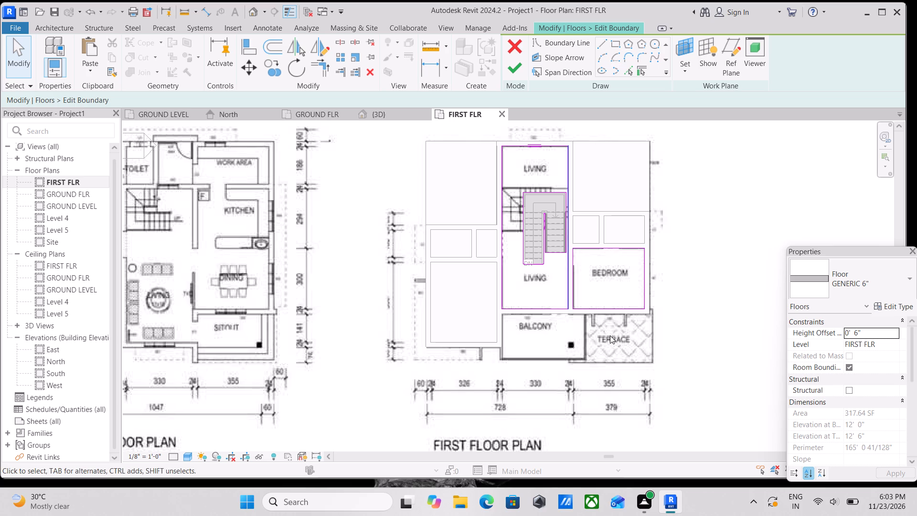
scroll(538, 312, "up", 2)
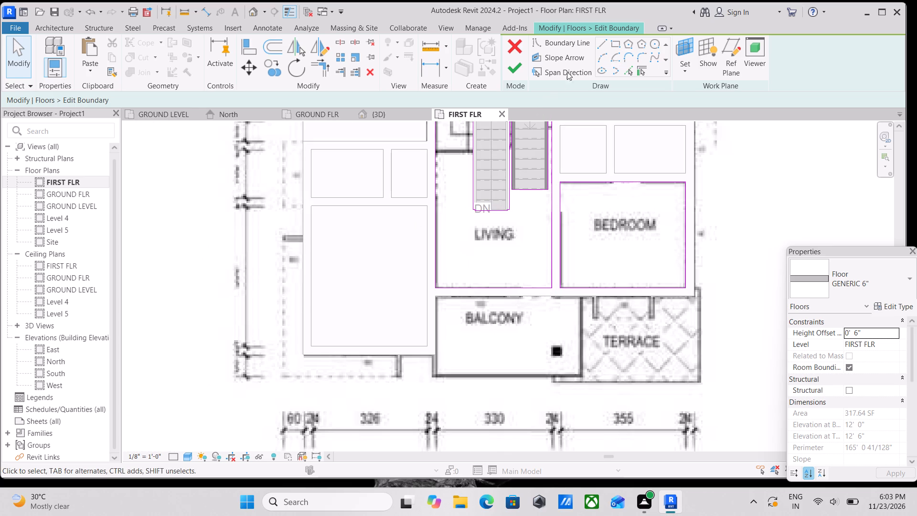
Add a rectangular boundary over the balcony, from the living room wall's southwest corner, 13'-6" wide and about 7'-6" deep.
left_click(618, 42)
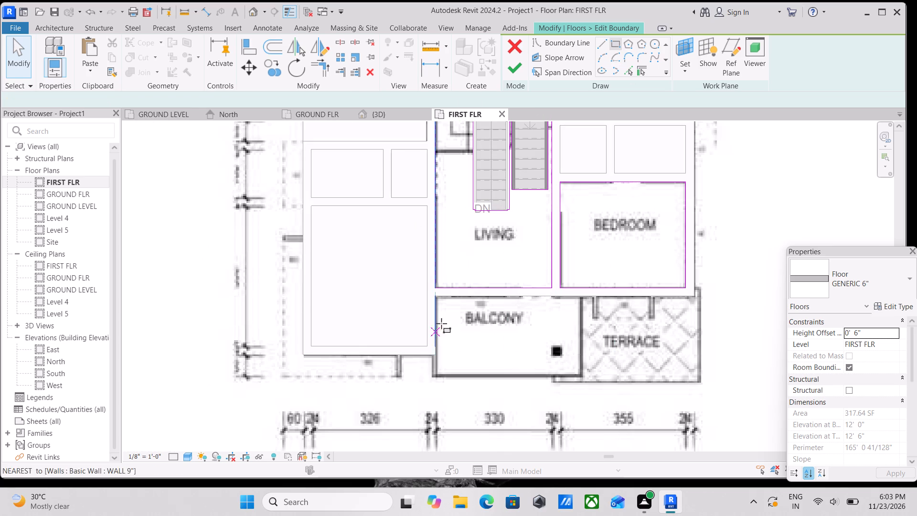
scroll(441, 322, "up", 3)
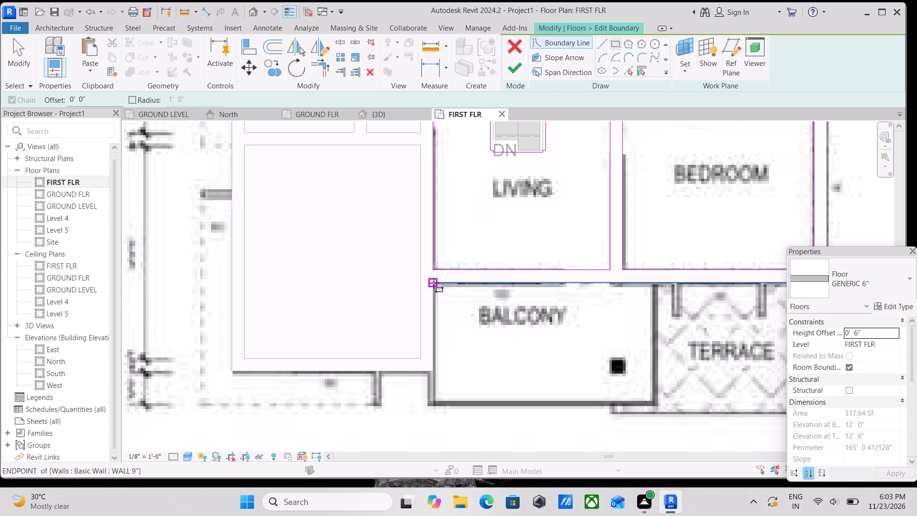
left_click(433, 282)
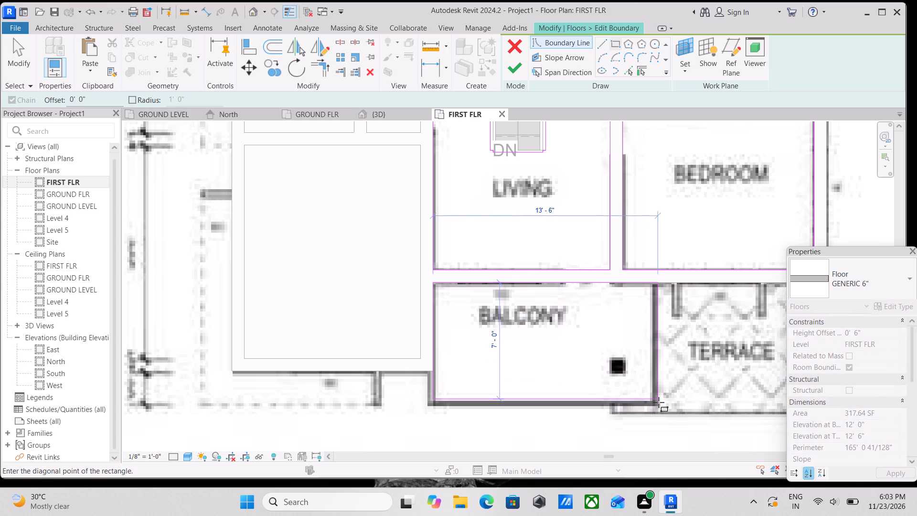
left_click(659, 405)
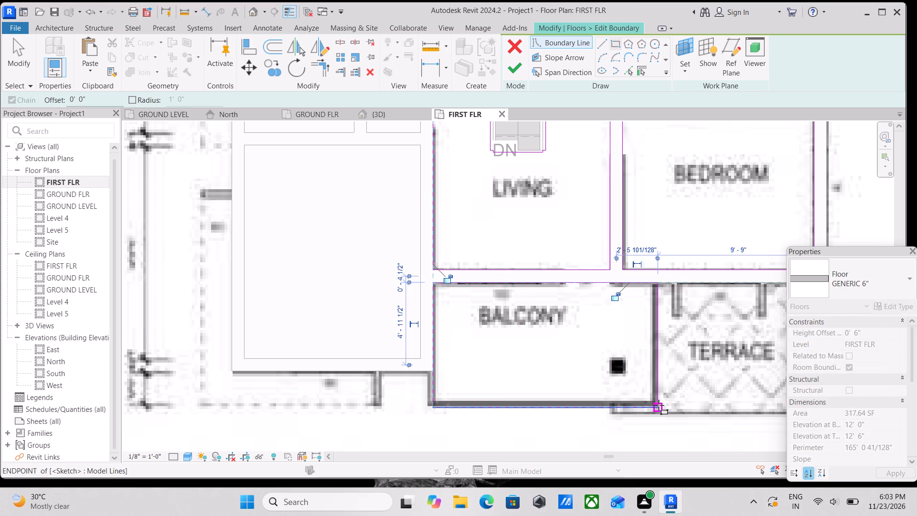
scroll(623, 365, "down", 2)
middle_click_drag(623, 365, 572, 348)
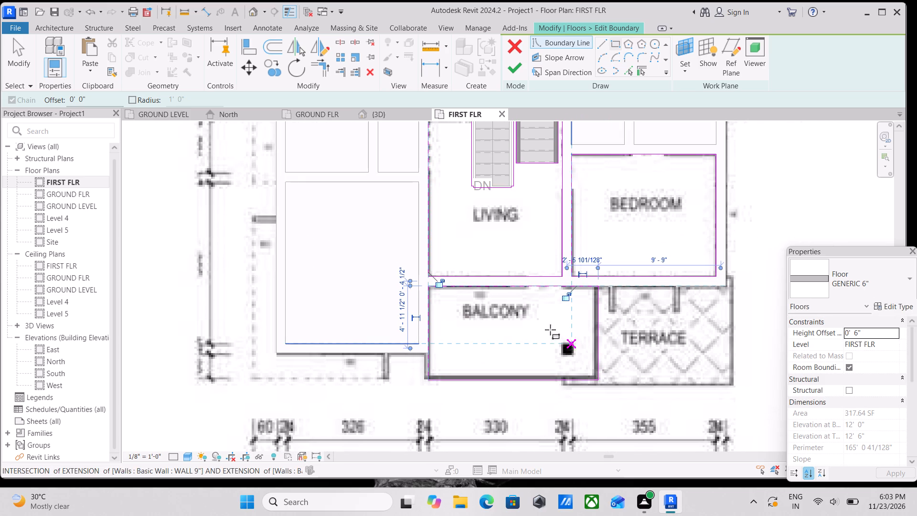
scroll(427, 416, "up", 2)
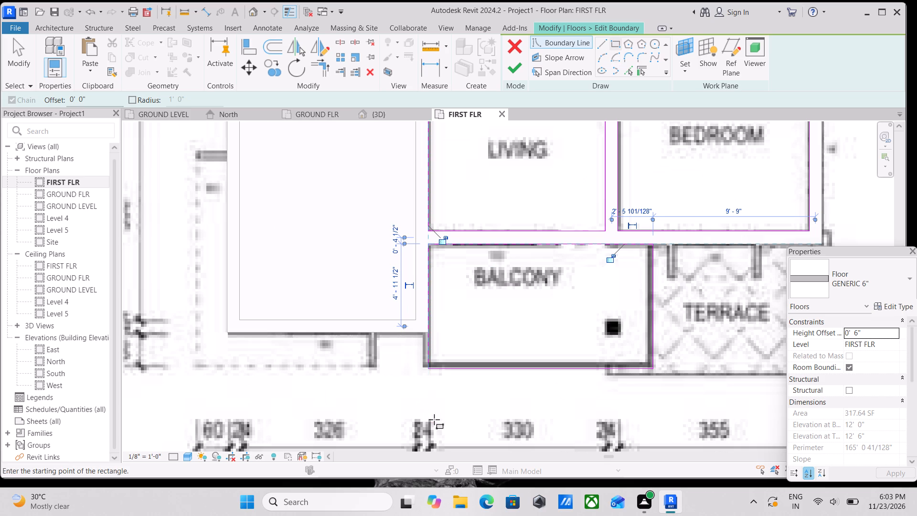
key("Escape")
key("Escape")
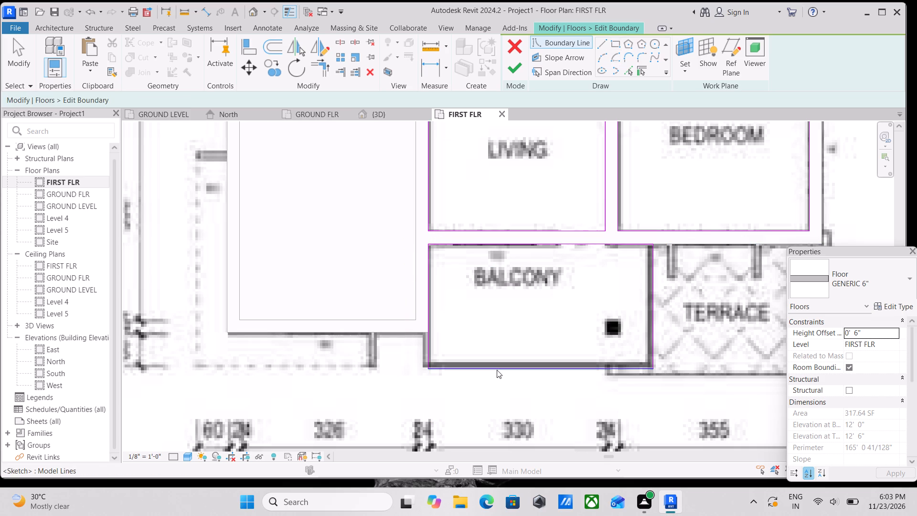
Shift the balcony outline's south edge north to a 7'-1" depth and its east edge west by about 3", following the reference plan.
left_click(497, 370)
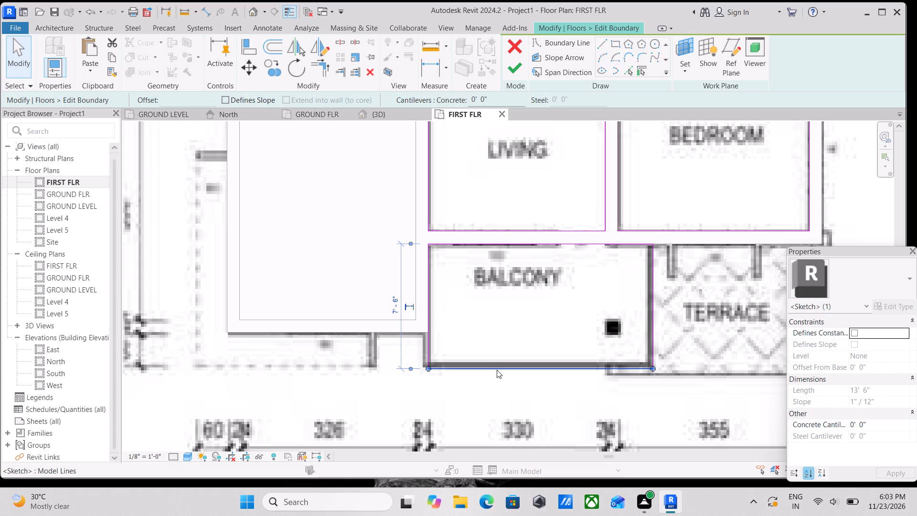
key("Up")
key("Up")
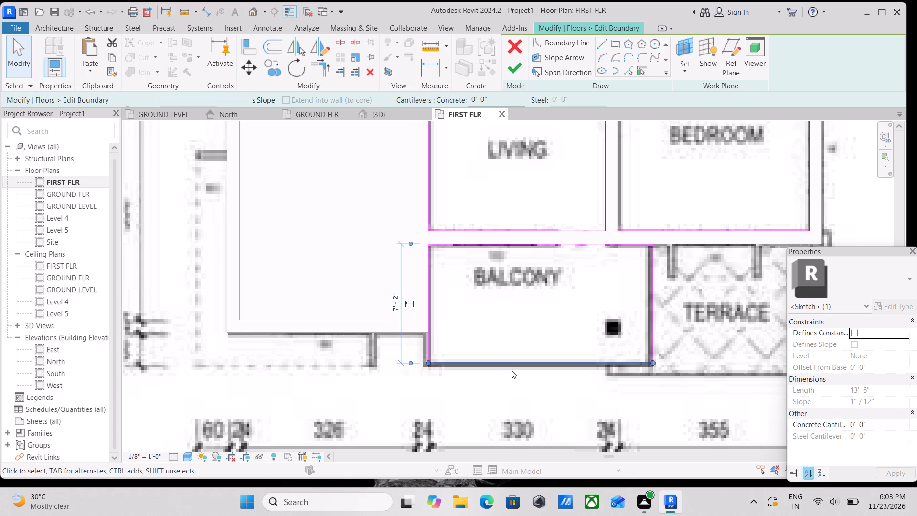
scroll(512, 370, "up", 2)
key("Up")
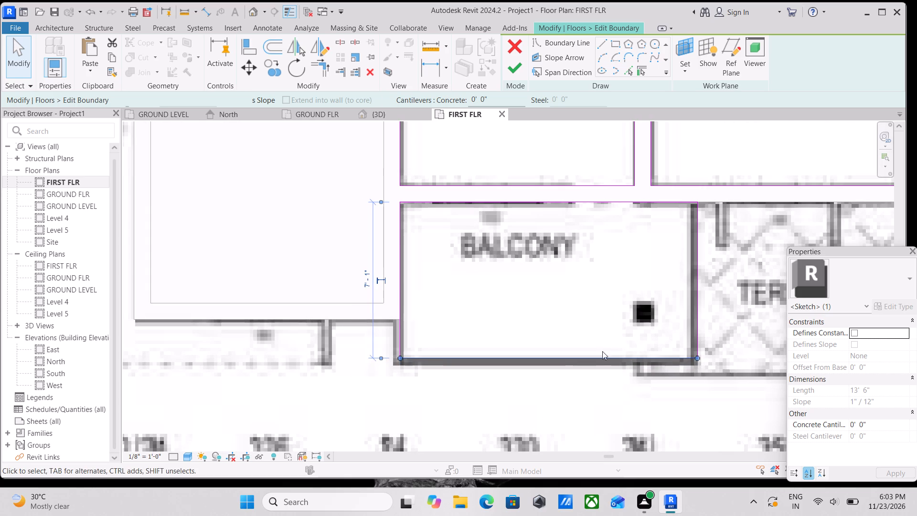
left_click(696, 326)
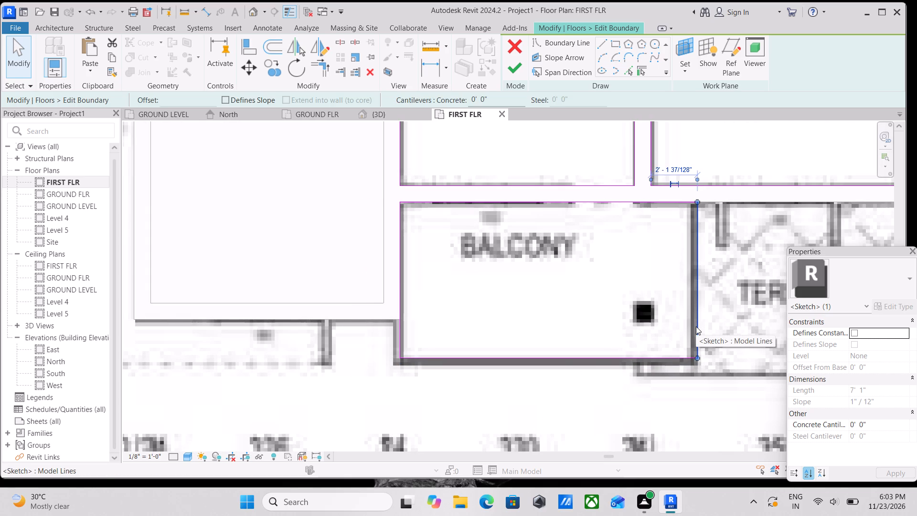
key("Left")
key("Left")
key("Left")
key("Left")
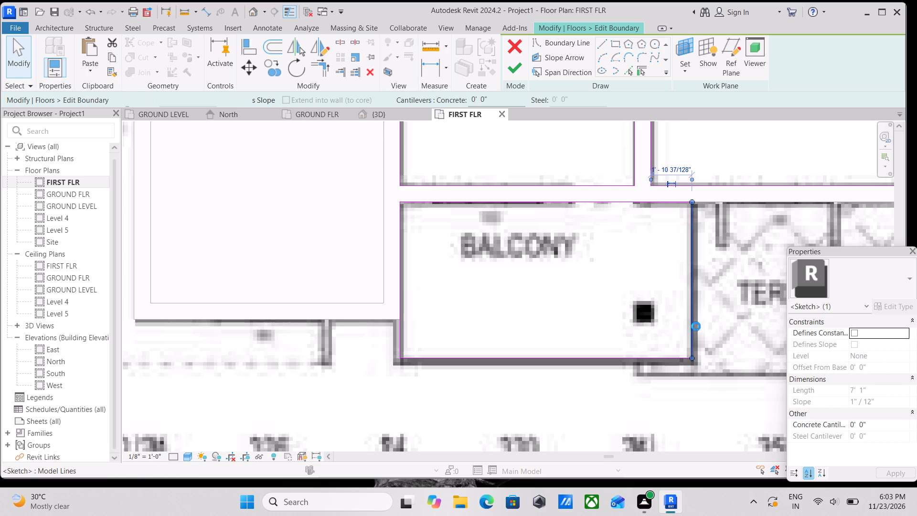
key("Right")
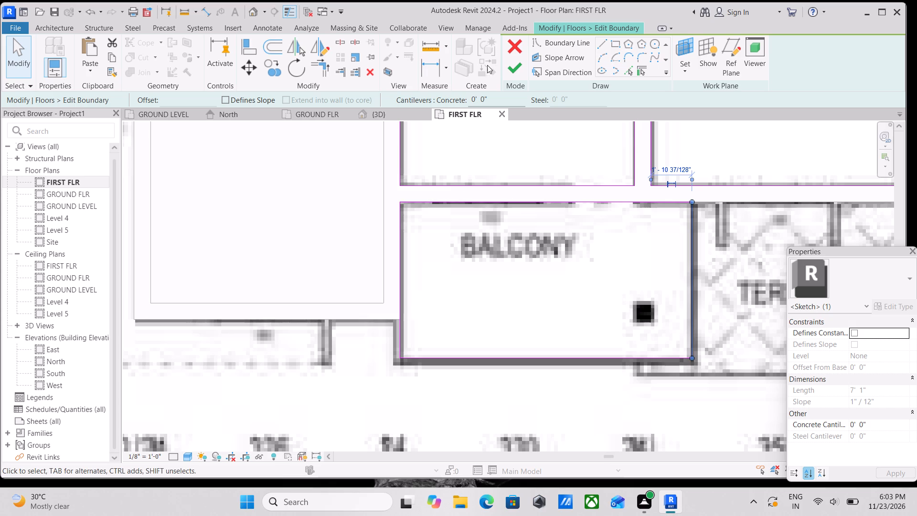
Finish the central floor's boundary edit with the balcony included, without saving the project.
left_click(508, 70)
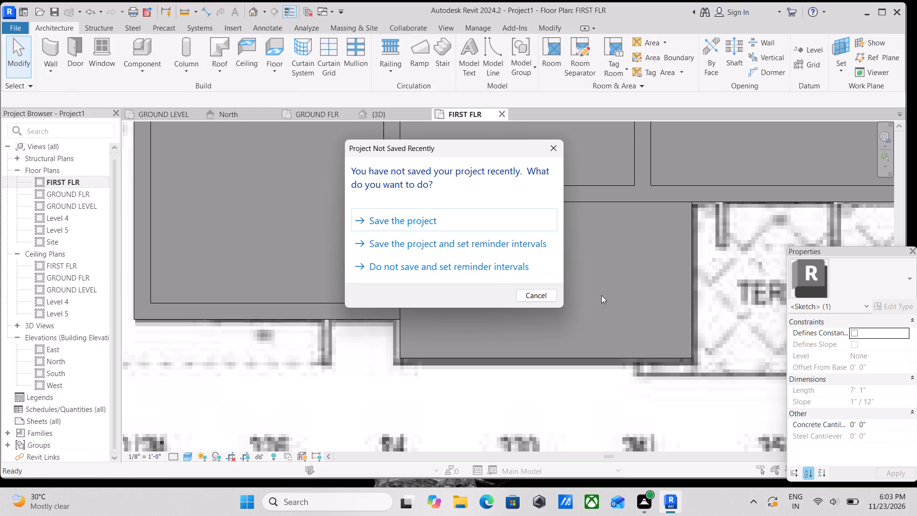
left_click(556, 145)
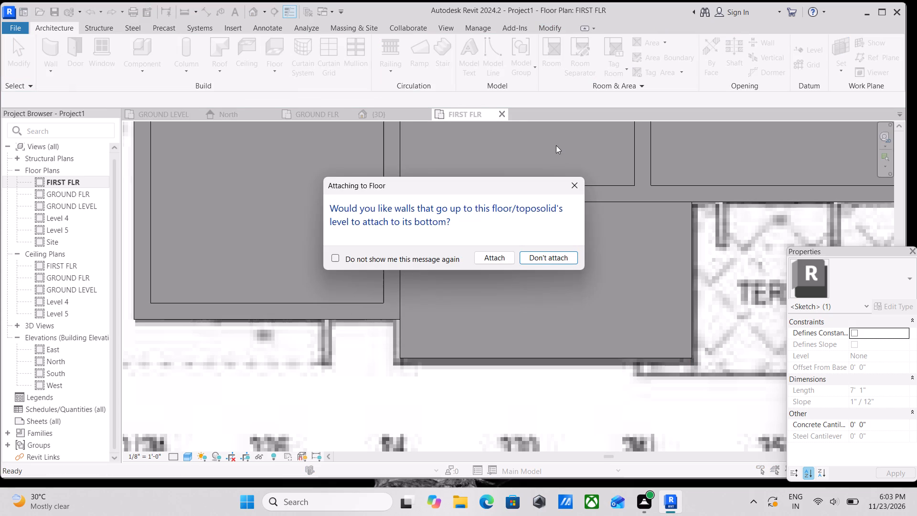
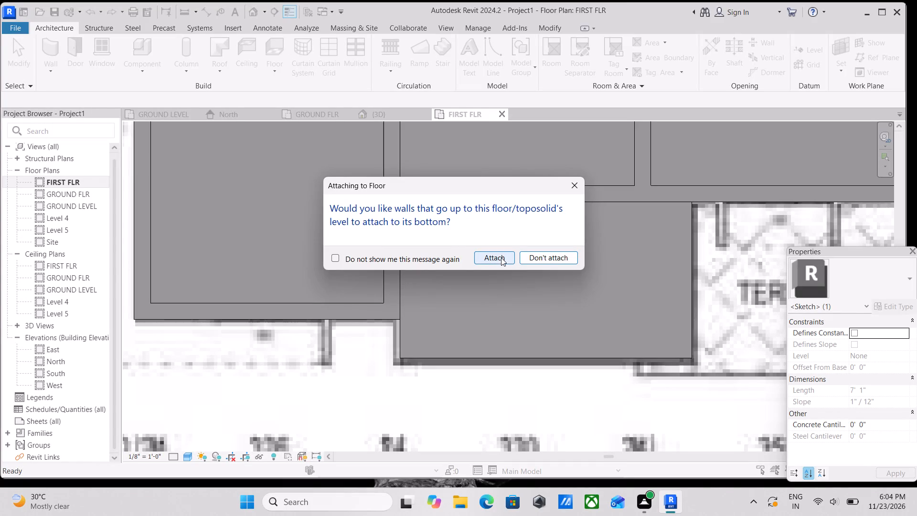
Leave the walls below unattached to the edited central floor.
left_click(536, 261)
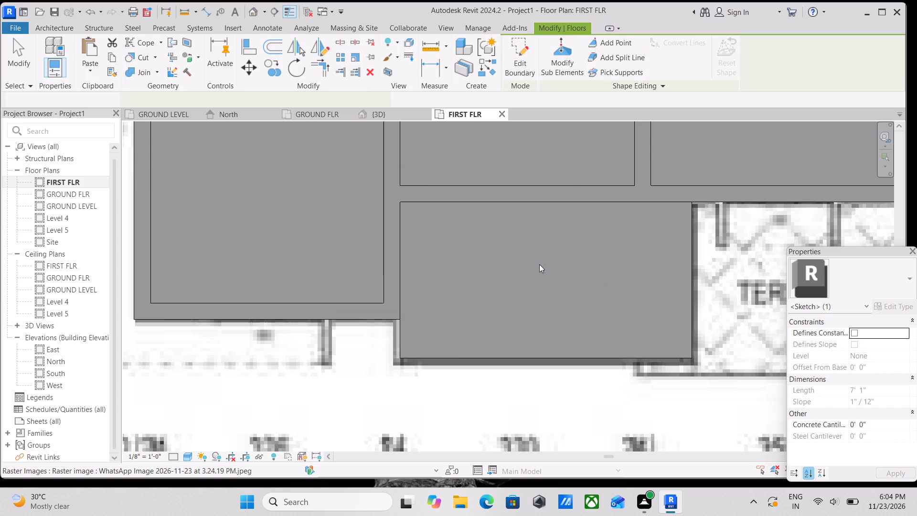
scroll(660, 247, "down", 2)
middle_click_drag(709, 279, 610, 263)
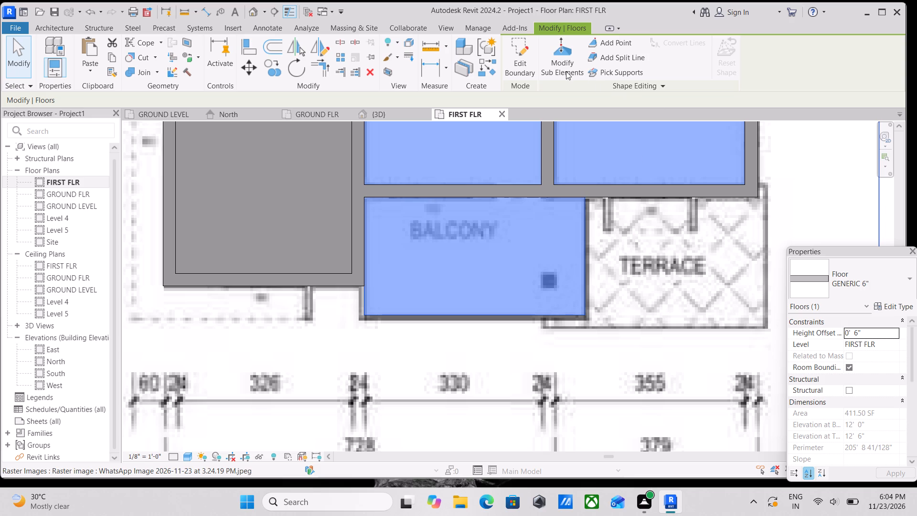
Reopen the central floor's boundary sketch to check the balcony against the terrace, and finish it without attaching the walls.
key("Escape")
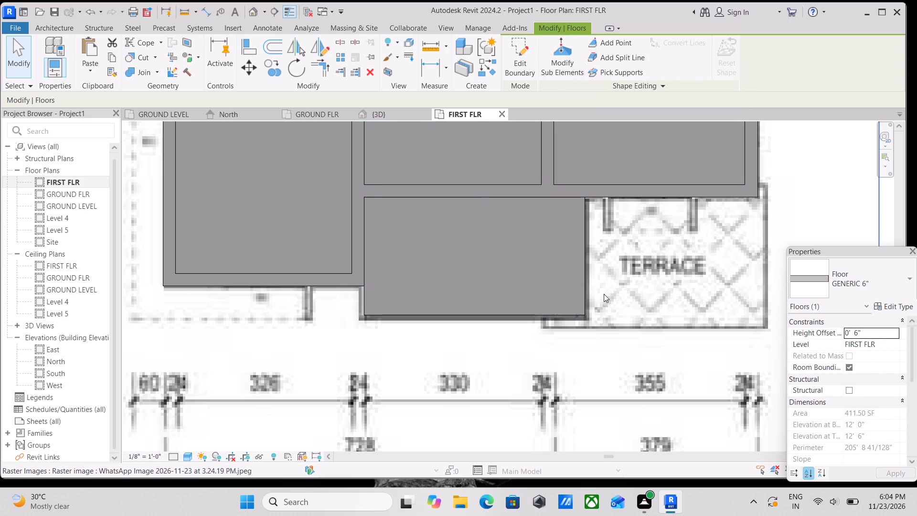
left_click(584, 309)
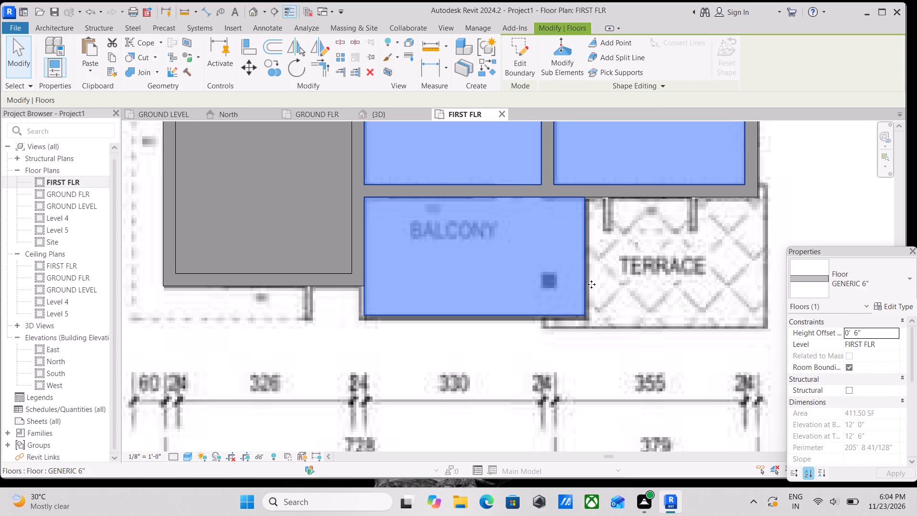
left_click(517, 50)
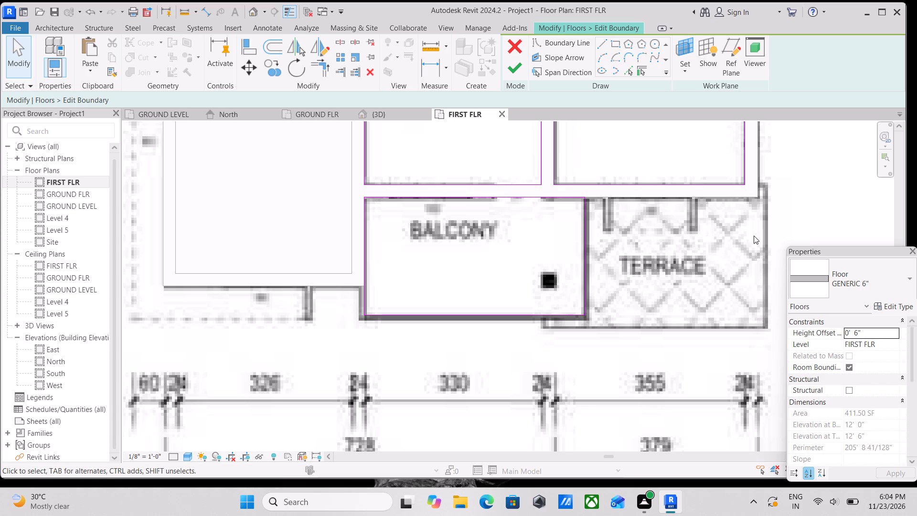
scroll(684, 254, "up", 2)
scroll(566, 258, "down", 4)
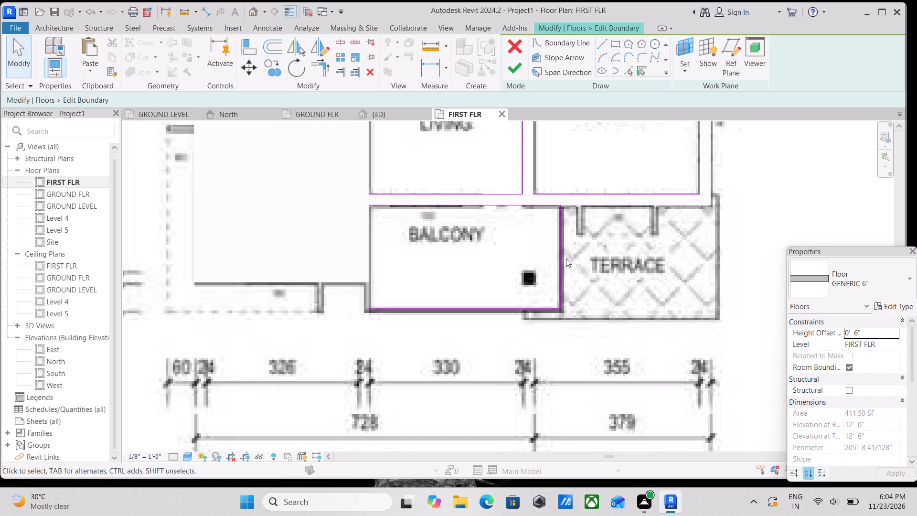
scroll(566, 258, "down", 3)
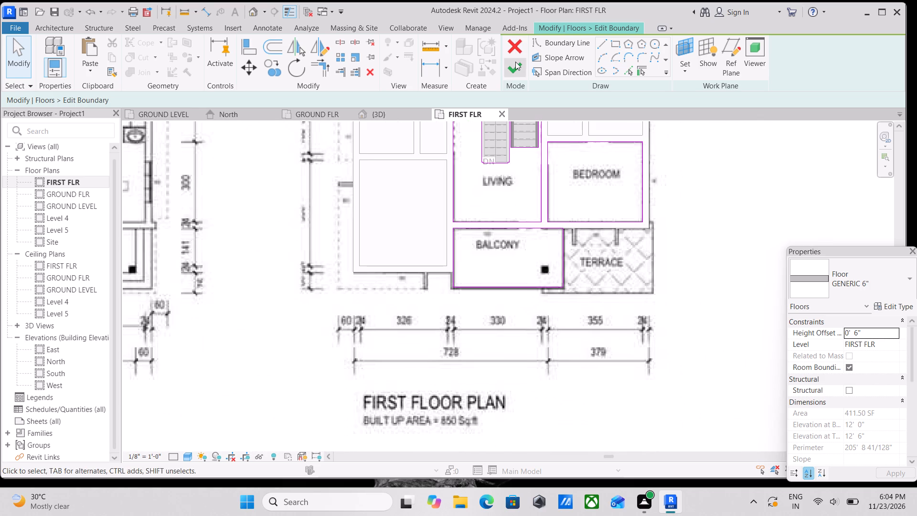
left_click(515, 63)
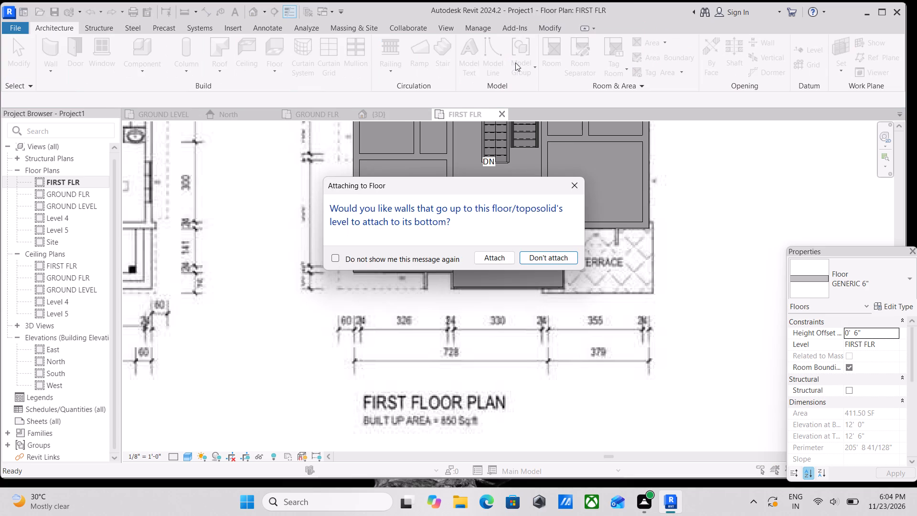
scroll(612, 189, "up", 1)
left_click(548, 256)
scroll(621, 277, "up", 2)
key("Escape")
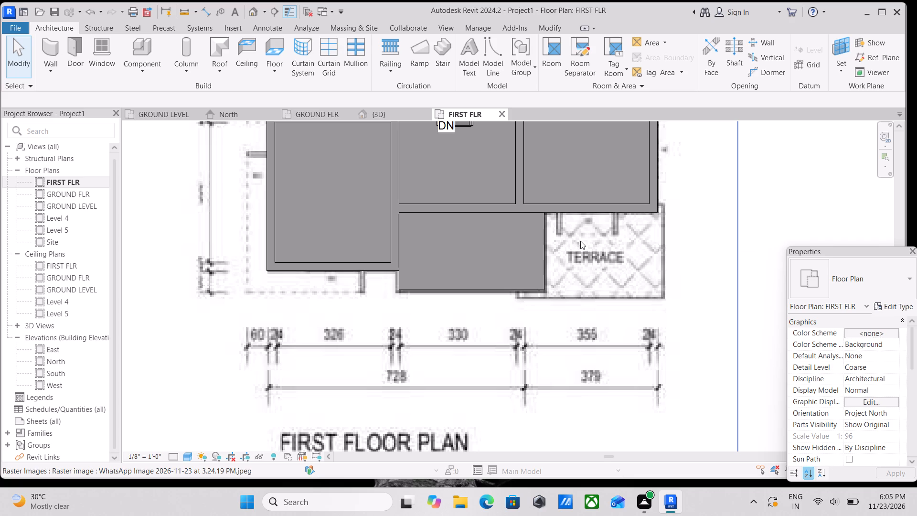
Inspect the balcony slab above the entrance and the first-floor walls in the 3D view.
left_click(383, 115)
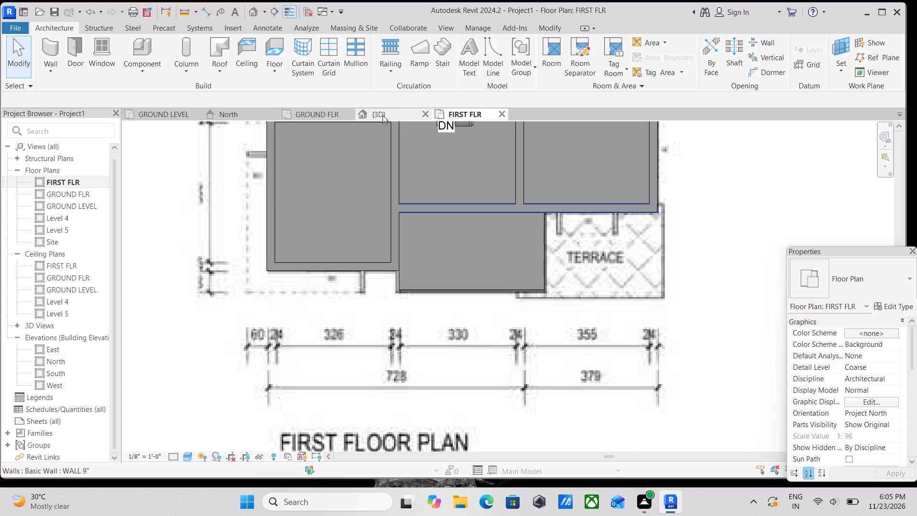
scroll(441, 258, "down", 1)
middle_click_drag(441, 258, 440, 193)
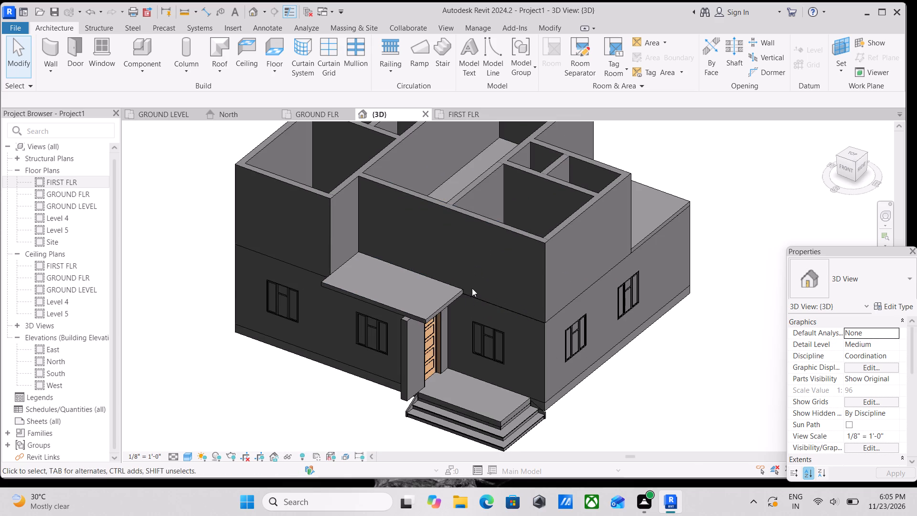
scroll(461, 309, "down", 1)
middle_click_drag(461, 309, 470, 312)
scroll(470, 312, "up", 1)
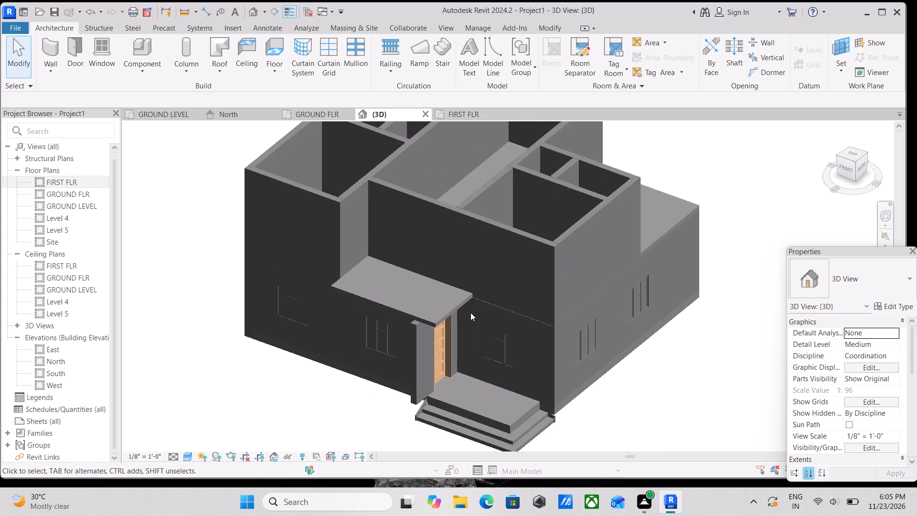
scroll(470, 312, "up", 2)
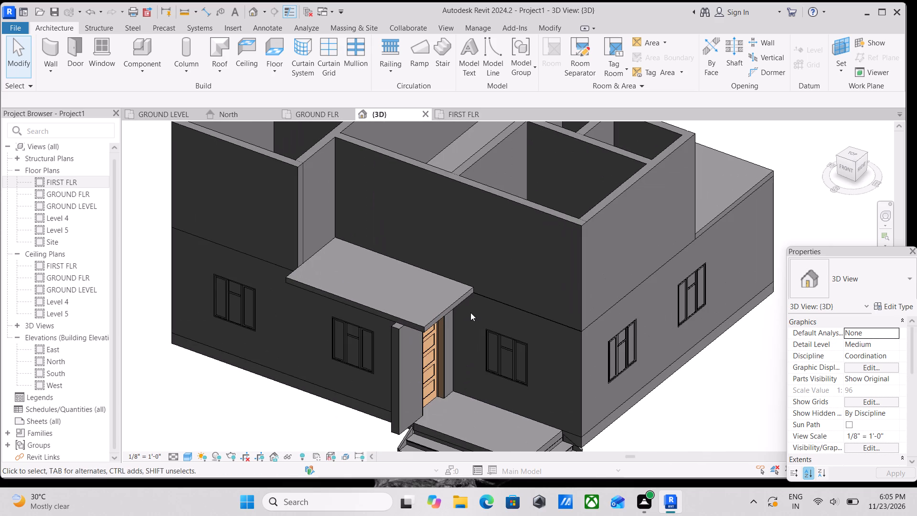
scroll(470, 312, "down", 9)
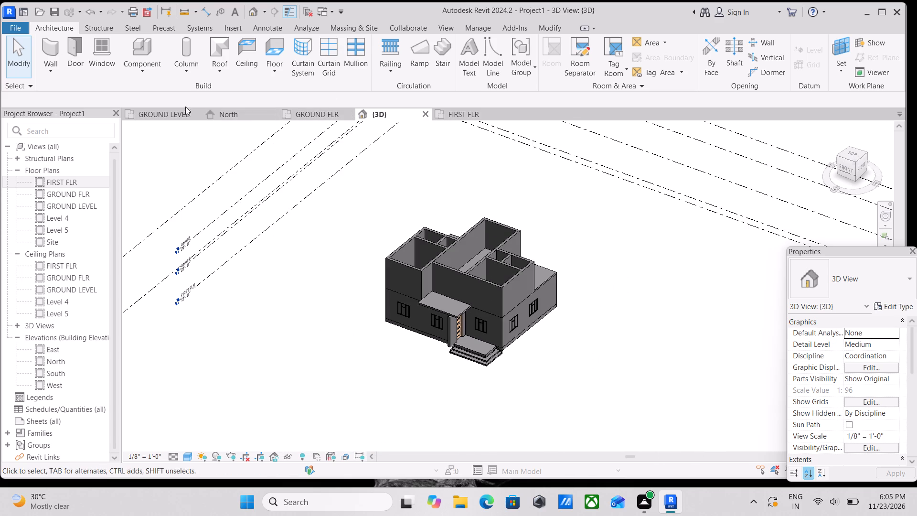
Examine the reference rendering of the house in the GROUND LEVEL plan, focusing on the front balcony, its railings and the slab over the entrance.
left_click(449, 113)
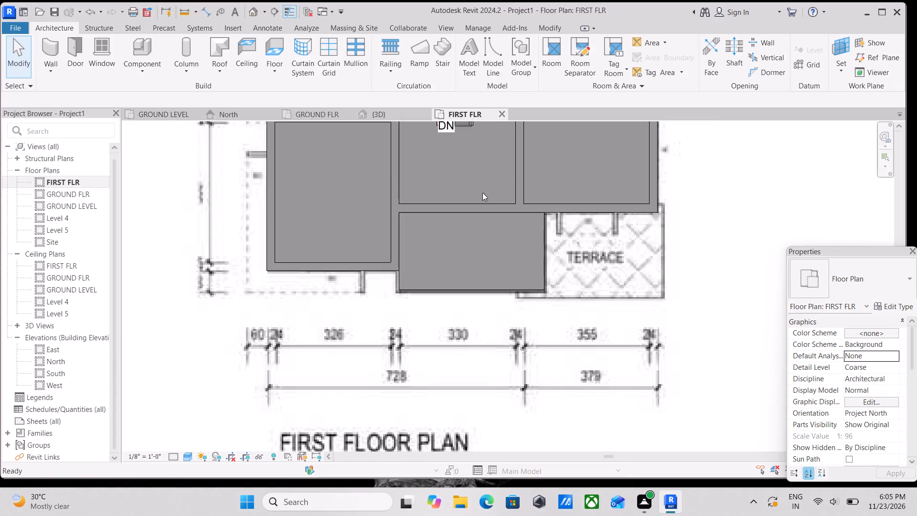
scroll(505, 247, "down", 7)
middle_click_drag(505, 247, 536, 323)
left_click(235, 117)
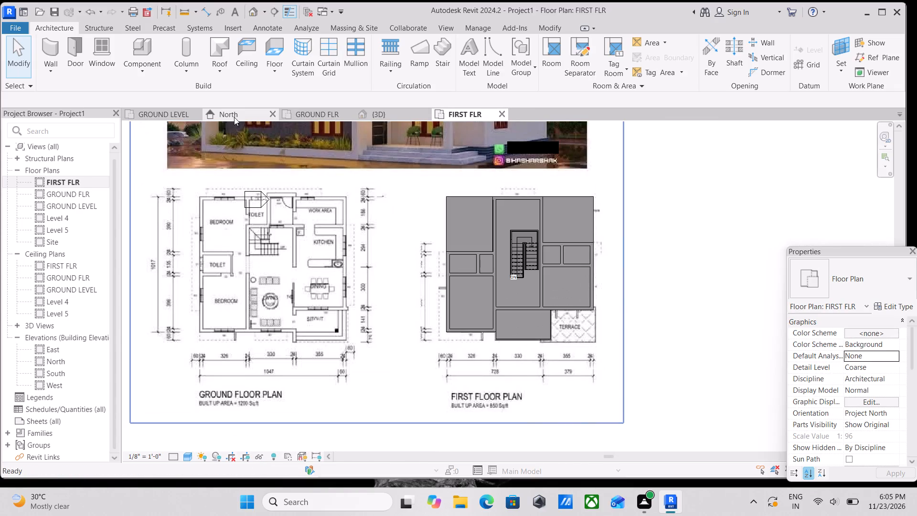
left_click(168, 111)
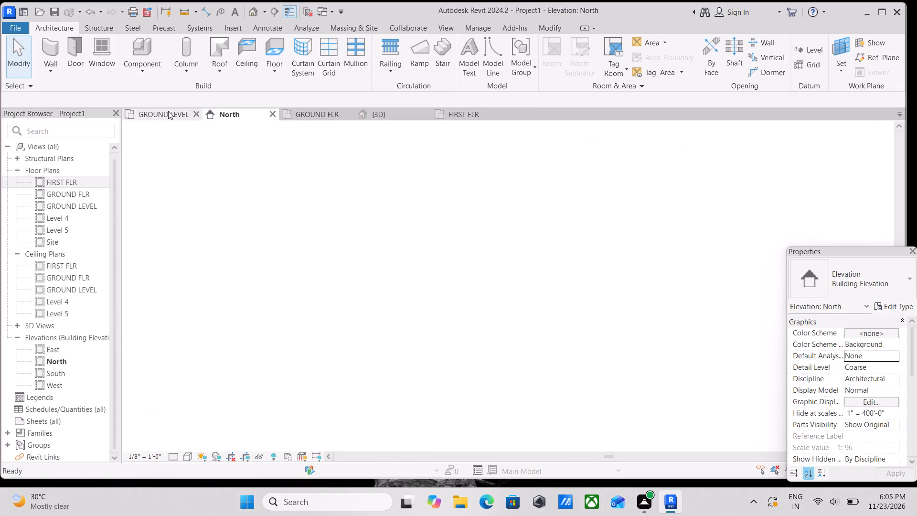
scroll(413, 216, "down", 2)
middle_click_drag(416, 217, 664, 309)
scroll(554, 300, "down", 8)
middle_click_drag(553, 300, 564, 347)
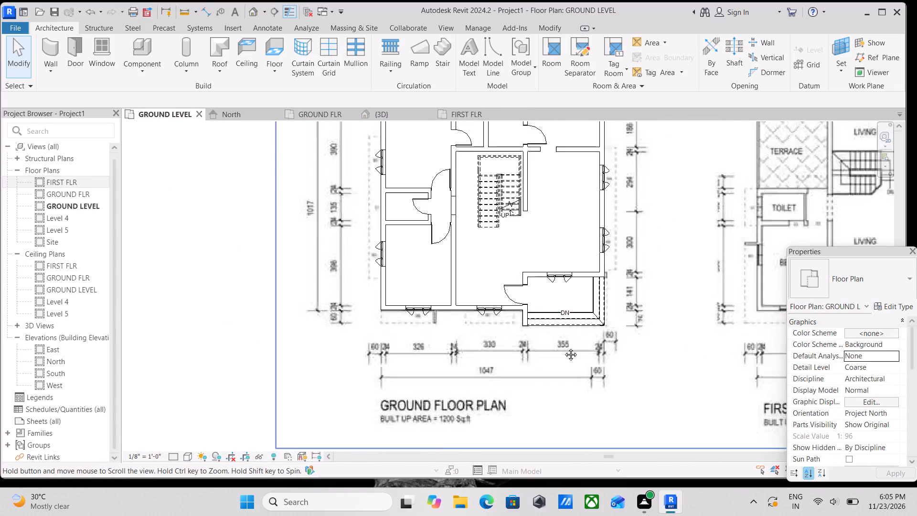
middle_click_drag(564, 347, 592, 408)
scroll(592, 330, "down", 3)
middle_click_drag(592, 330, 511, 394)
scroll(510, 394, "up", 1)
middle_click_drag(615, 247, 605, 299)
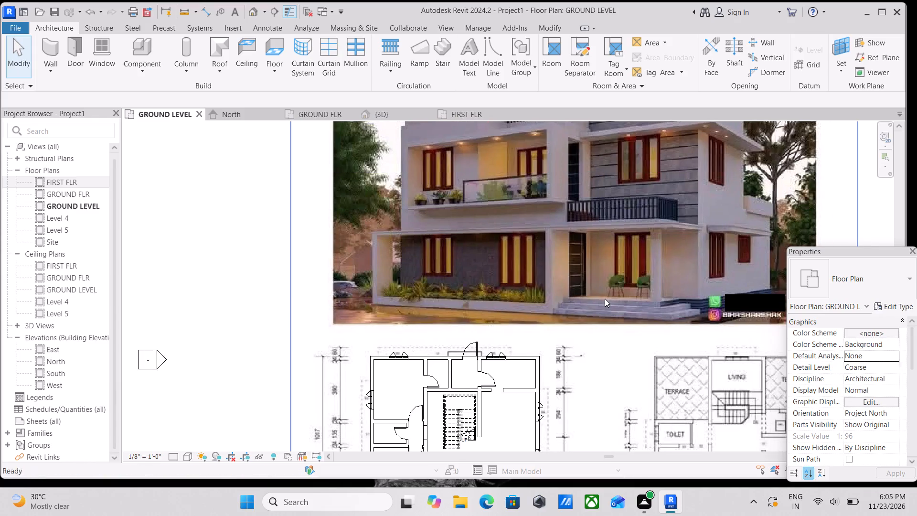
scroll(675, 210, "up", 4)
scroll(640, 240, "up", 3)
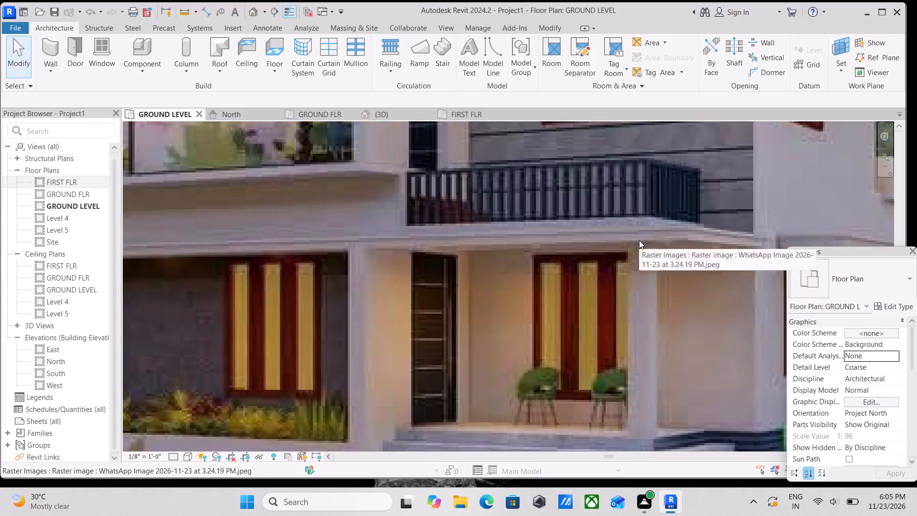
scroll(639, 240, "up", 1)
scroll(639, 240, "down", 7)
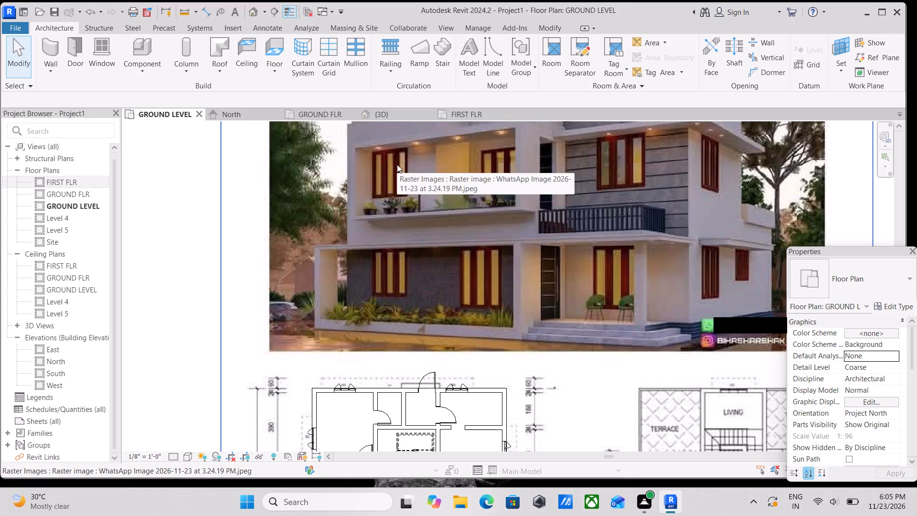
scroll(493, 229, "up", 1)
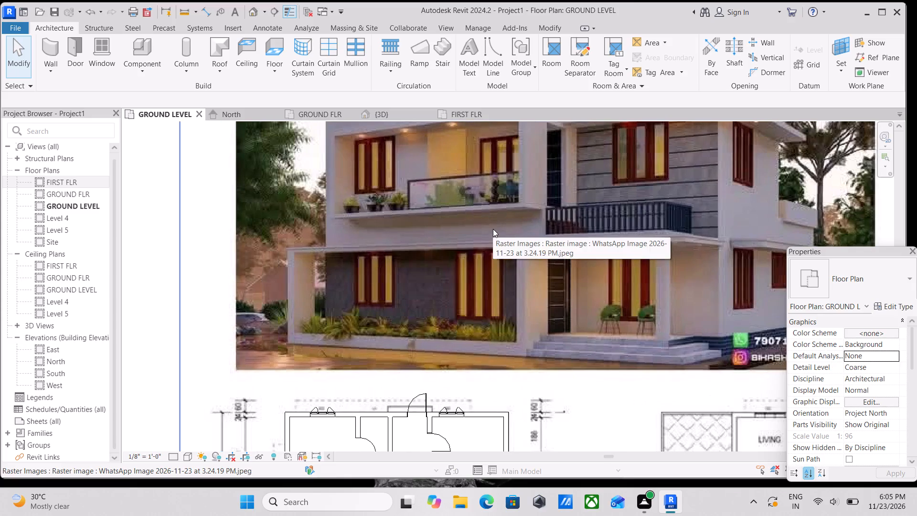
scroll(494, 223, "down", 1)
middle_click_drag(494, 223, 506, 258)
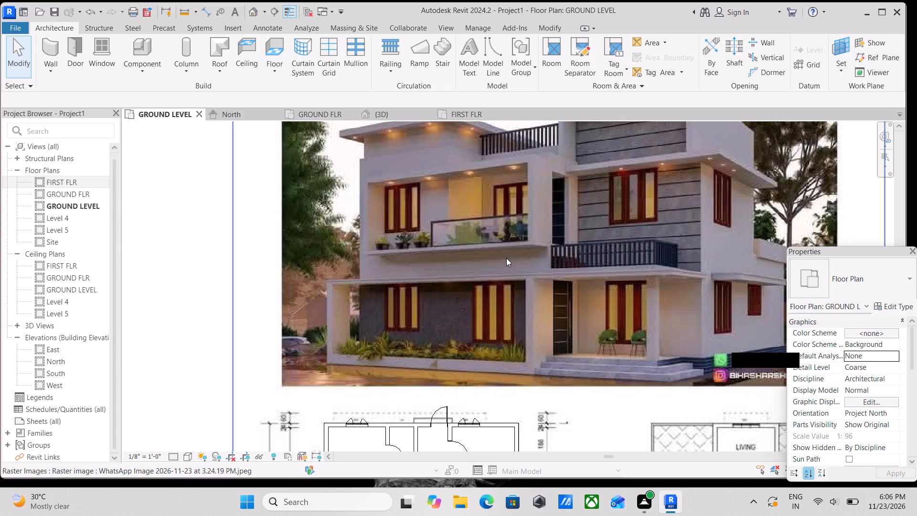
scroll(555, 207, "down", 3)
scroll(684, 265, "up", 3)
scroll(640, 238, "up", 1)
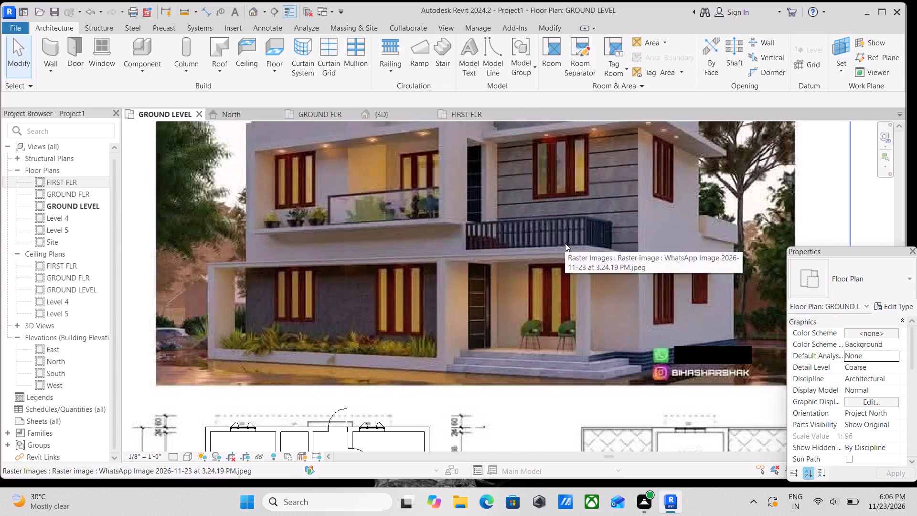
middle_click_drag(569, 265, 575, 303)
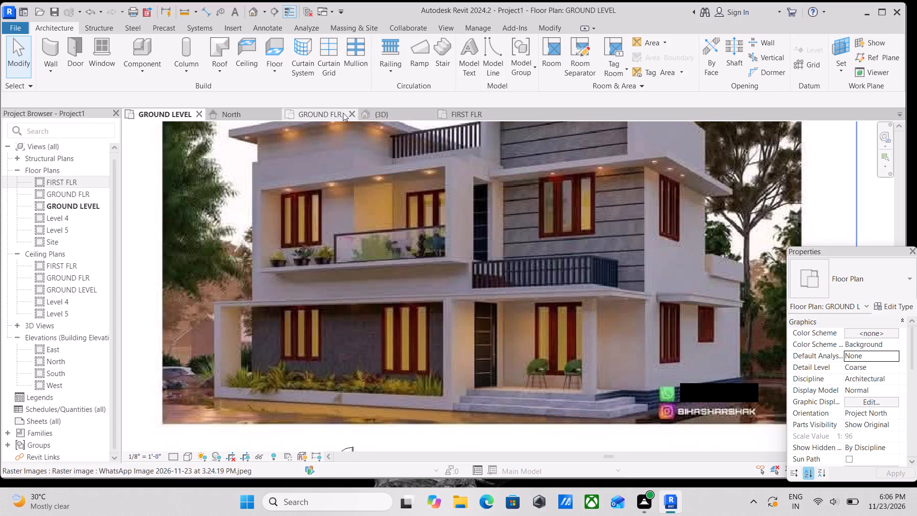
On the FIRST FLR plan, sketch a rectangular GENERIC 6" architectural floor boundary about 11' by 8' over the TERRACE area.
left_click(460, 111)
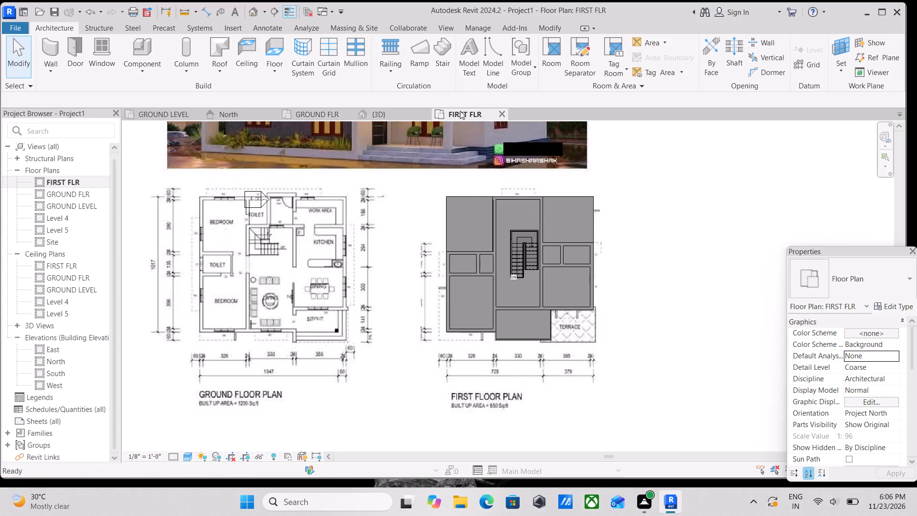
scroll(576, 337, "up", 4)
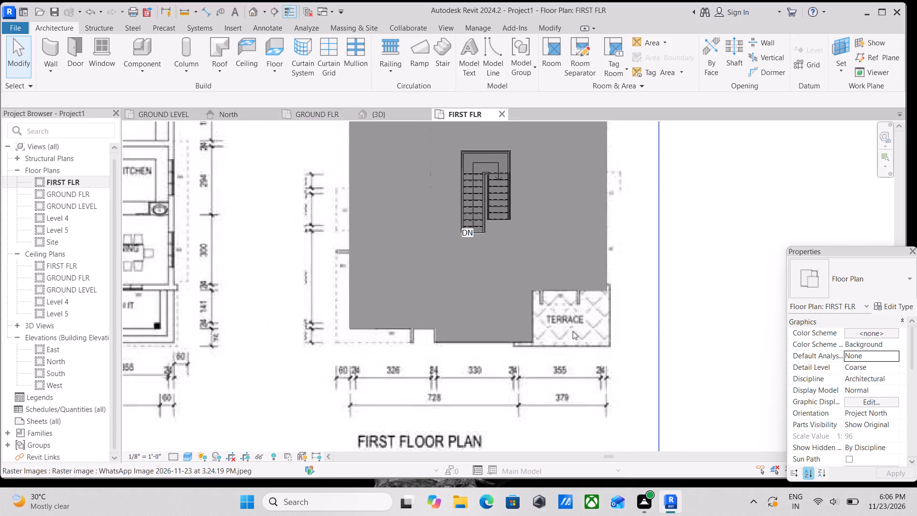
scroll(571, 330, "up", 2)
middle_click_drag(557, 317, 535, 283)
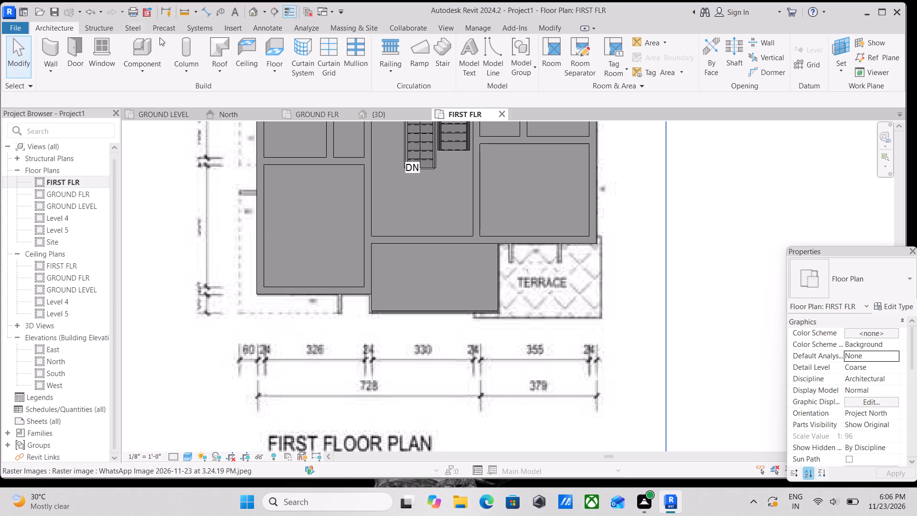
left_click(277, 69)
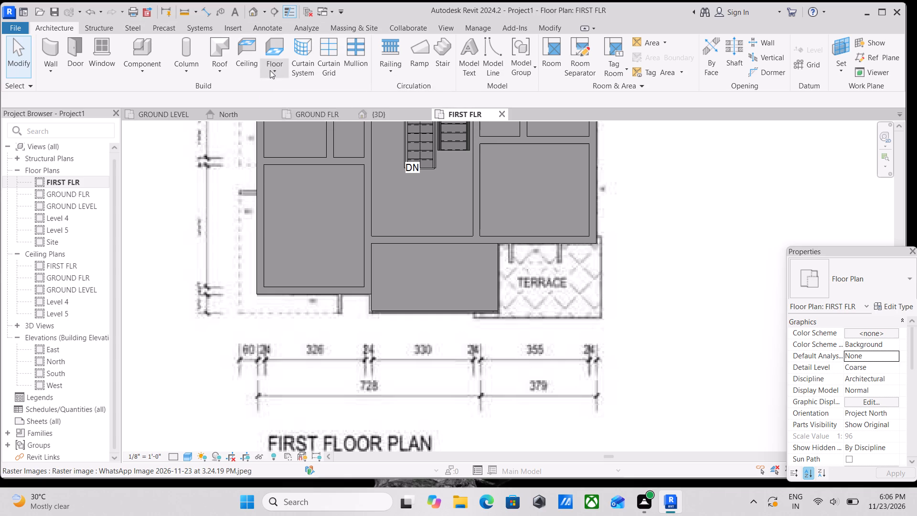
left_click(270, 70)
left_click(270, 70)
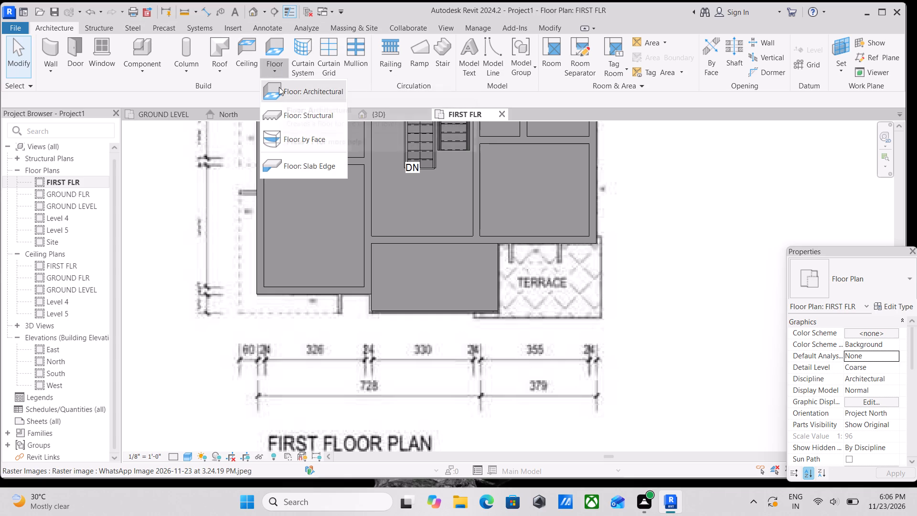
left_click(279, 87)
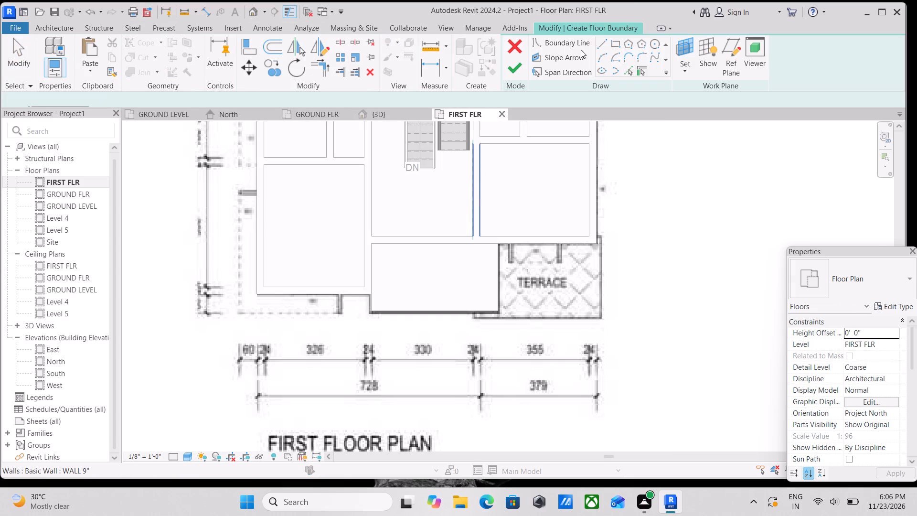
left_click(615, 48)
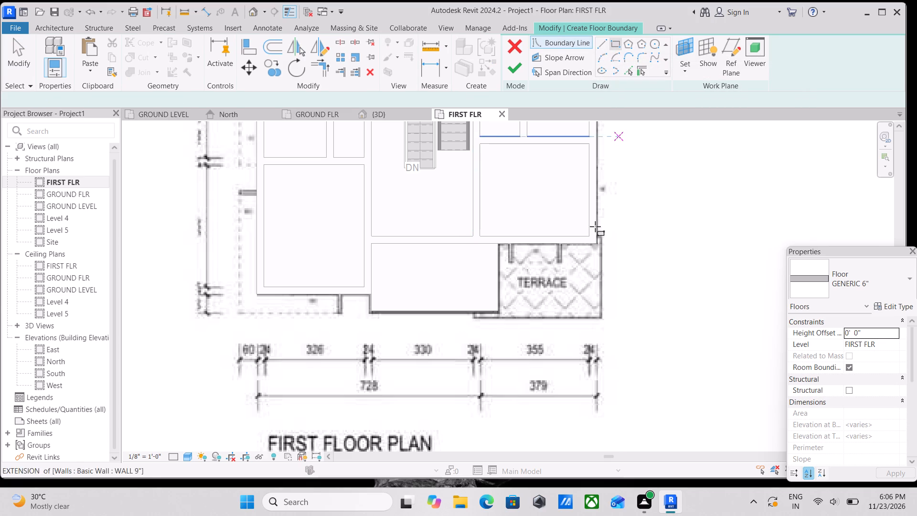
left_click(501, 241)
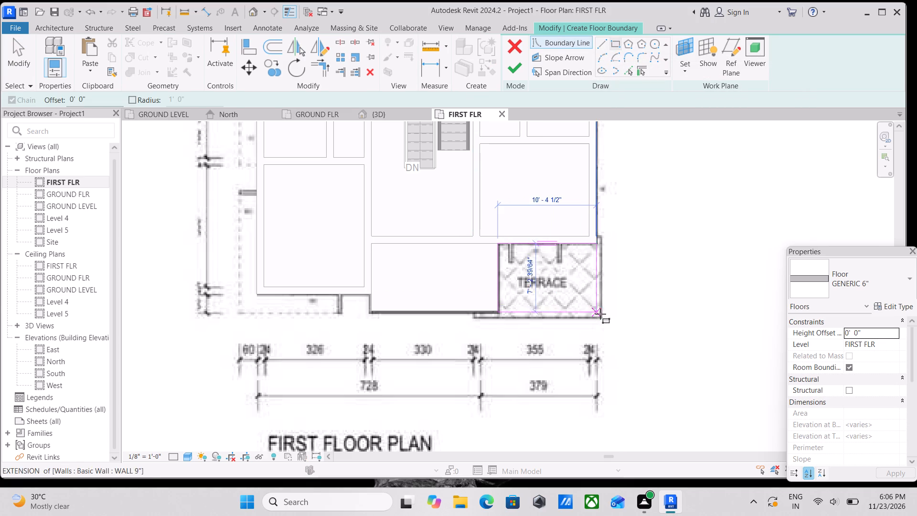
scroll(605, 319, "up", 3)
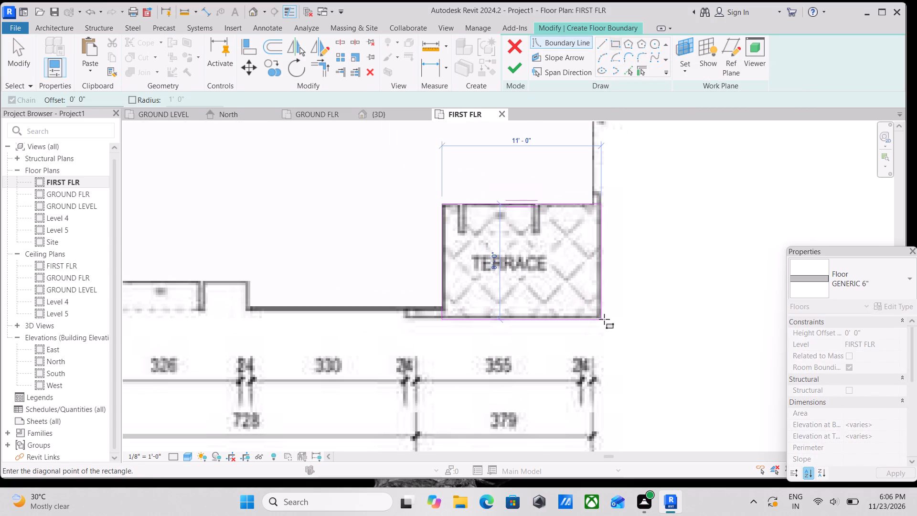
scroll(594, 314, "up", 2)
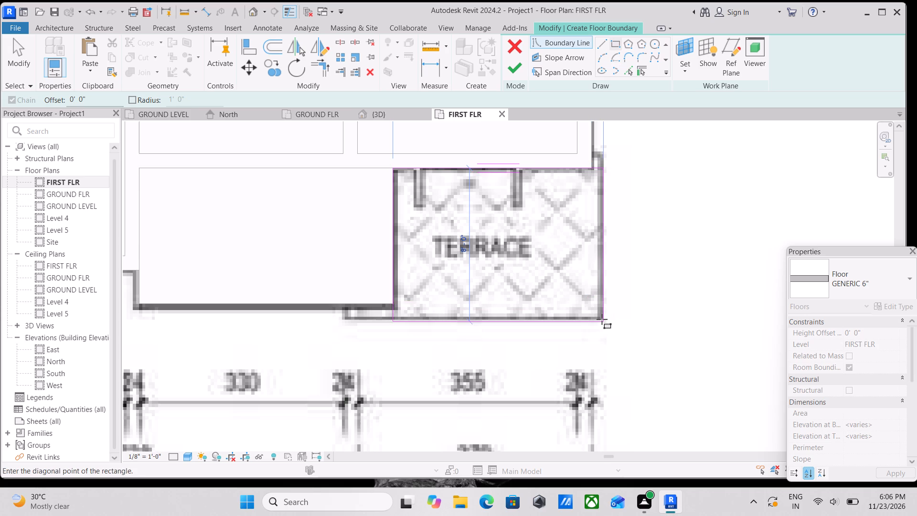
left_click(602, 319)
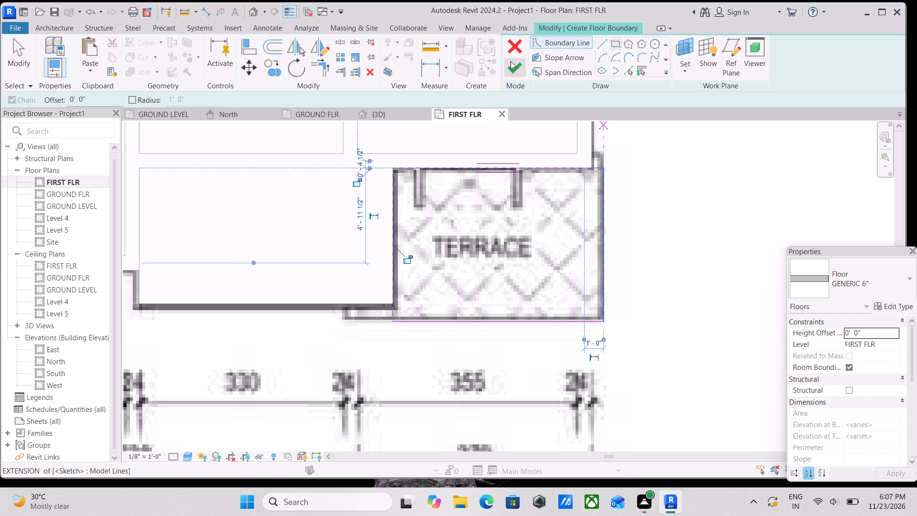
Finish the terrace floor sketch without attaching the walls below to it.
left_click(511, 61)
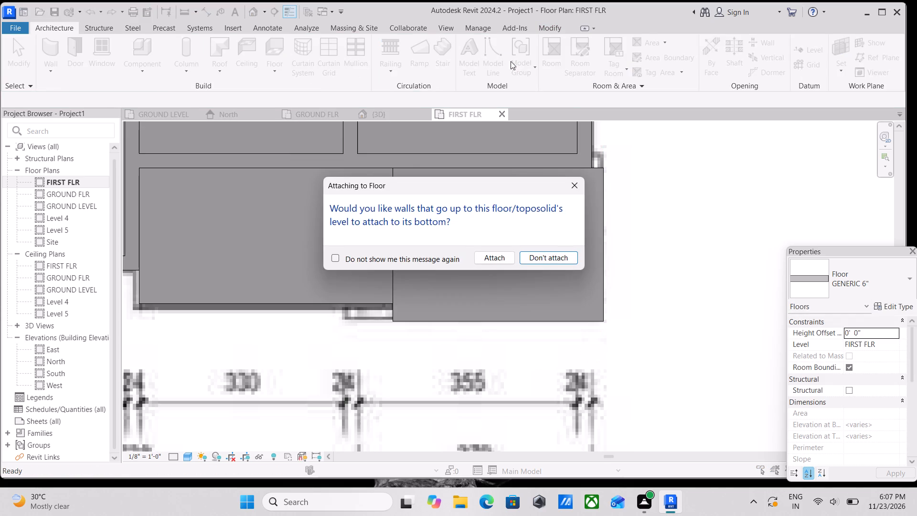
left_click(557, 257)
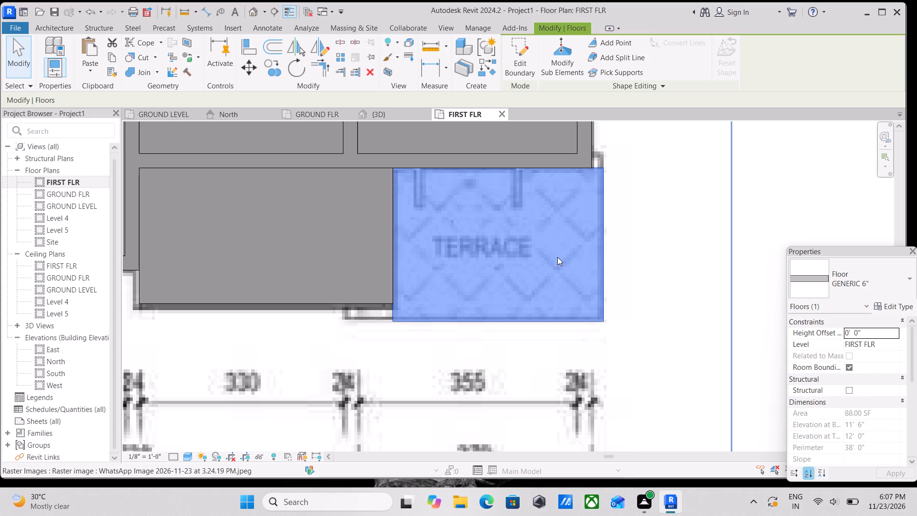
scroll(507, 256, "down", 3)
key("Escape")
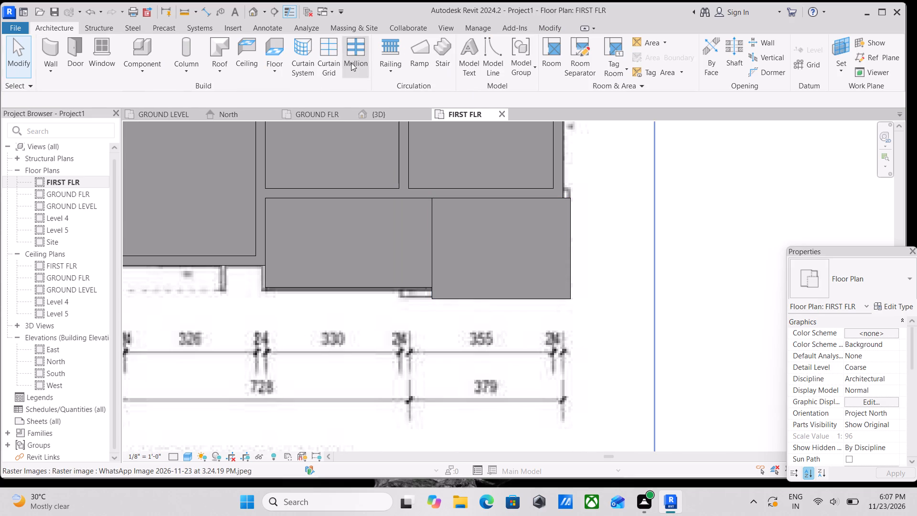
In the 3D view, set the terrace floor's height offset from FIRST FLR to 6".
left_click(379, 112)
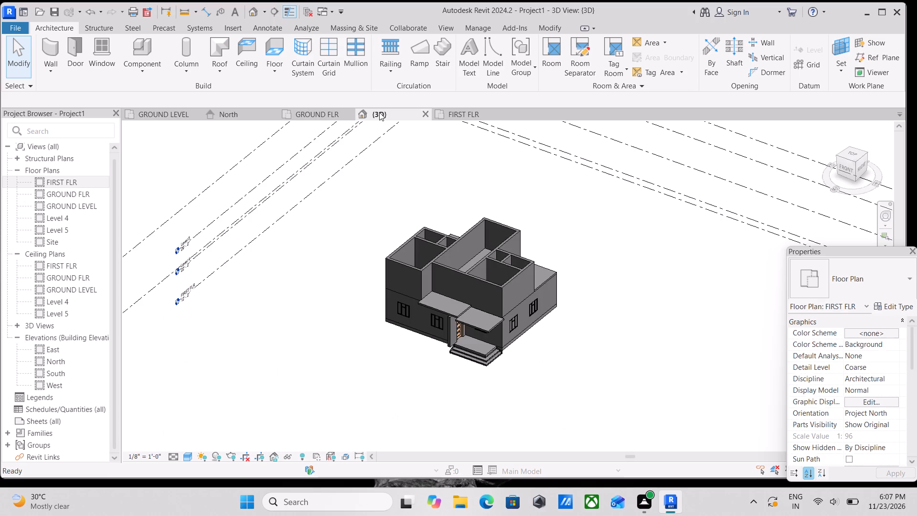
scroll(506, 373, "up", 2)
scroll(441, 329, "up", 2)
key("Escape")
scroll(467, 326, "up", 2)
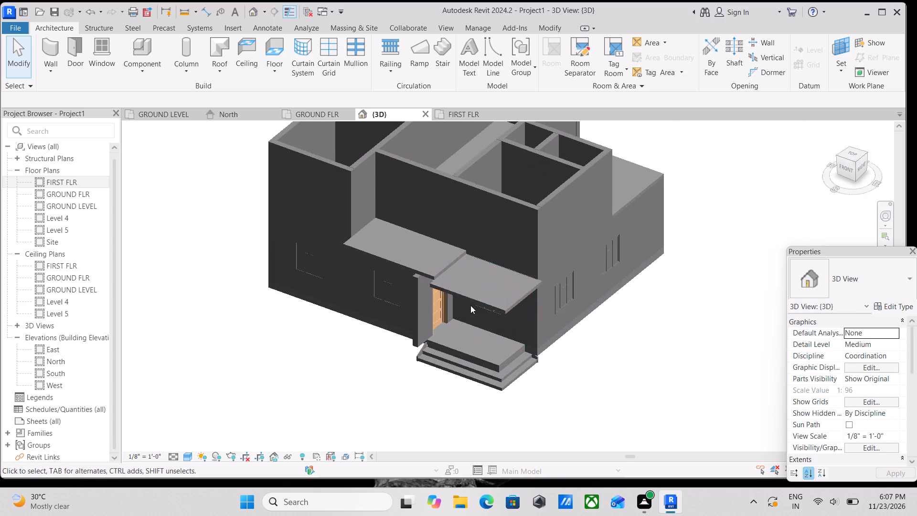
left_click(475, 297)
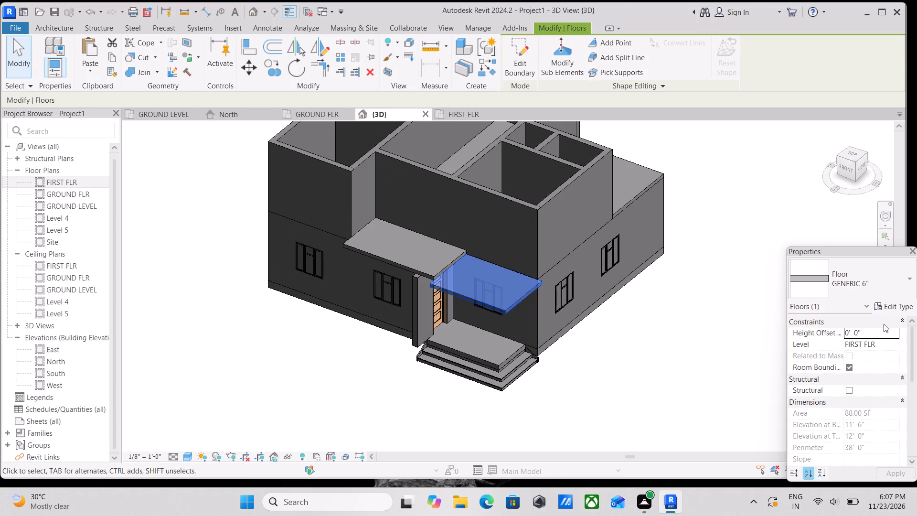
left_click(890, 333)
key("6")
key("shift+quotedbl")
key("Return")
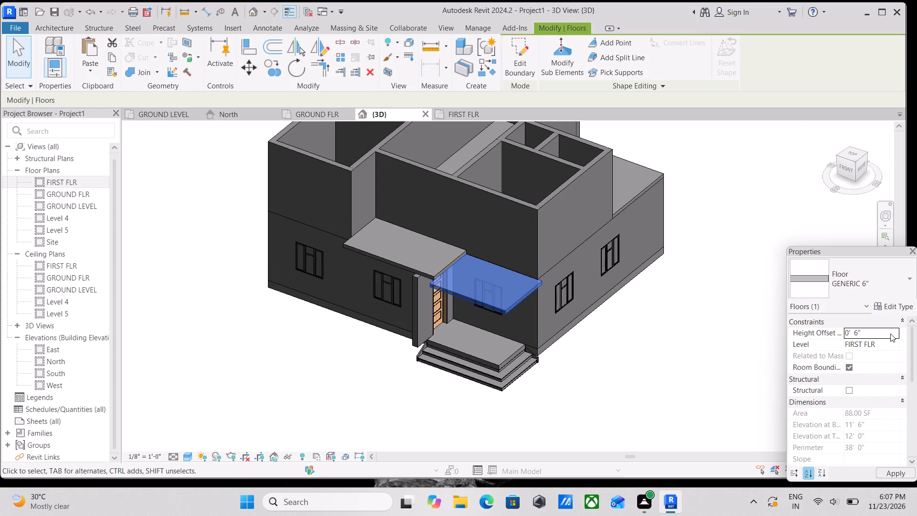
scroll(437, 280, "up", 1)
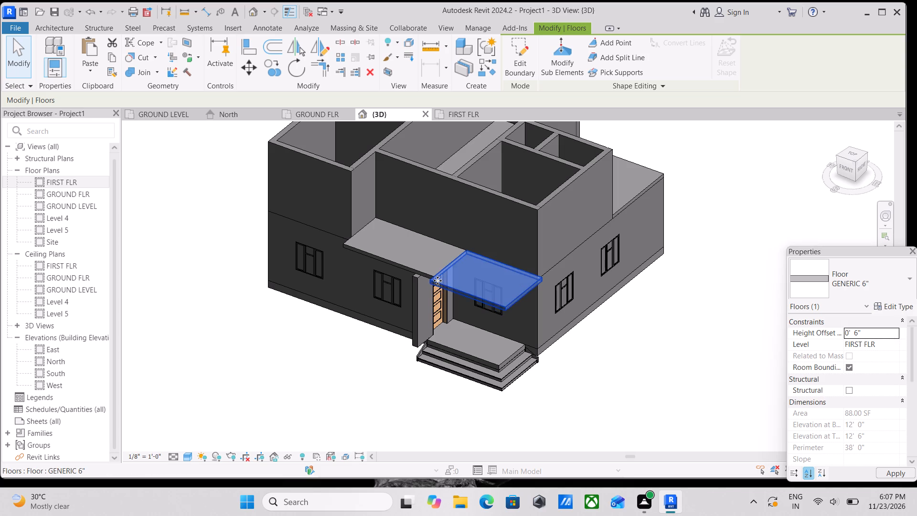
scroll(437, 280, "up", 1)
key("Escape")
Inspect the raised terrace slab against the adjoining balcony slab, the entrance and the first-floor walls in the 3D view.
scroll(471, 305, "up", 1)
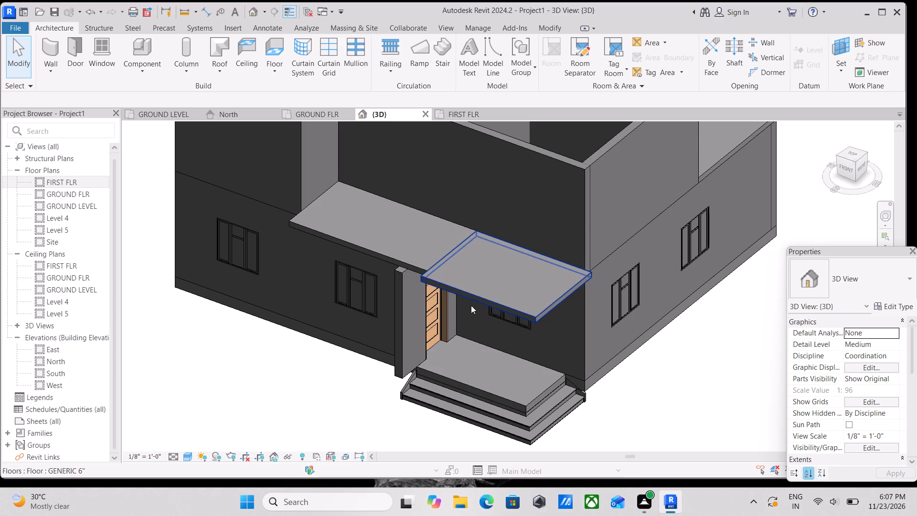
scroll(520, 308, "down", 3)
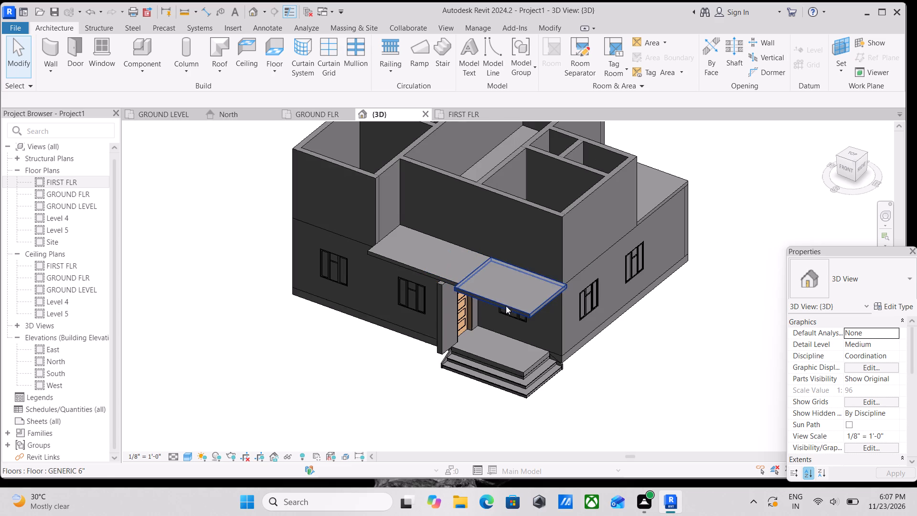
scroll(526, 312, "up", 2)
middle_click_drag(450, 316, 477, 346)
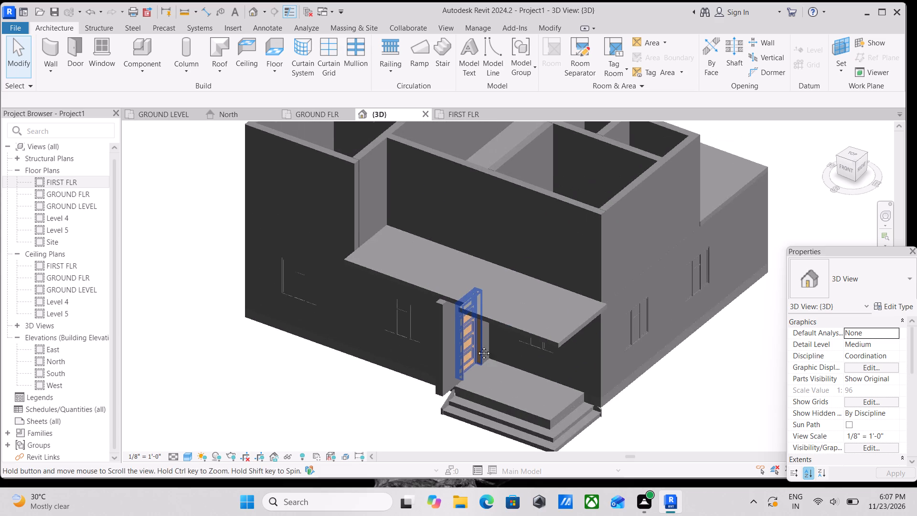
middle_click_drag(477, 346, 480, 350)
scroll(458, 332, "down", 1)
middle_click_drag(458, 331, 502, 337)
scroll(502, 336, "down", 2)
middle_click_drag(502, 336, 506, 362)
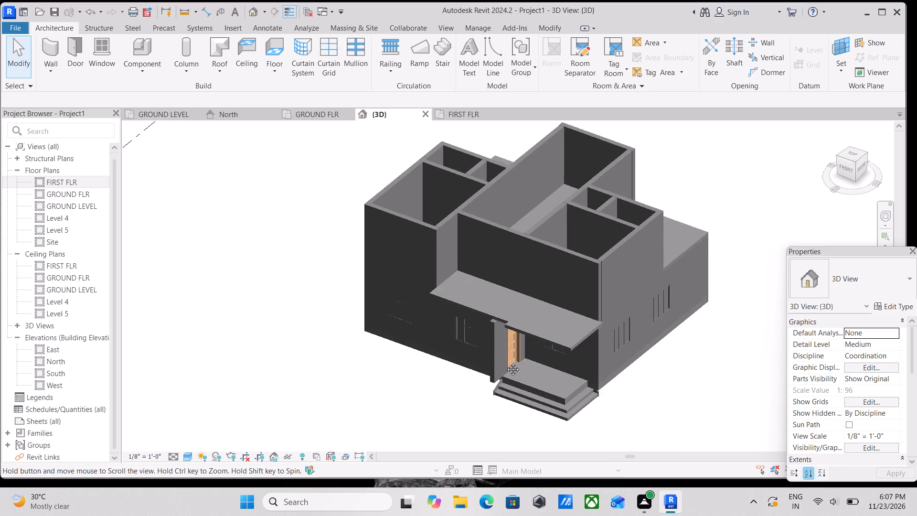
middle_click_drag(506, 362, 527, 419)
middle_click_drag(577, 355, 597, 390)
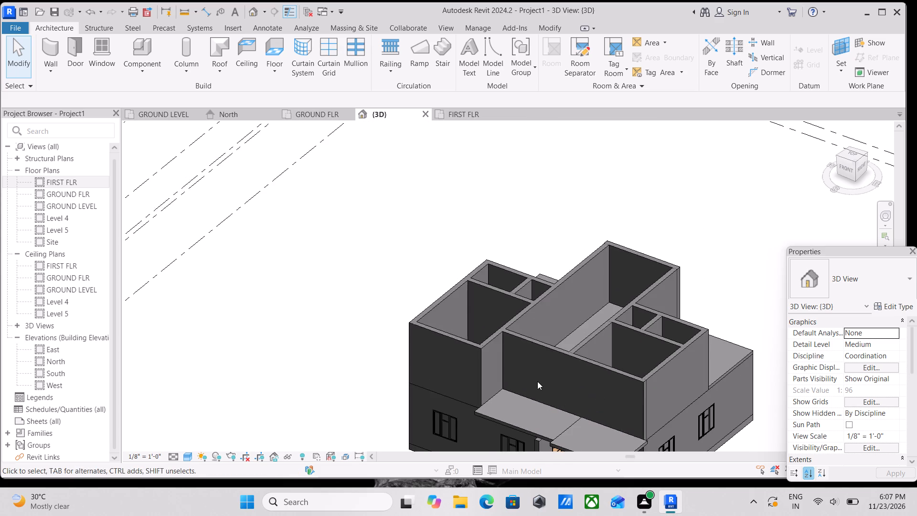
scroll(537, 381, "down", 2)
middle_click_drag(537, 381, 572, 330)
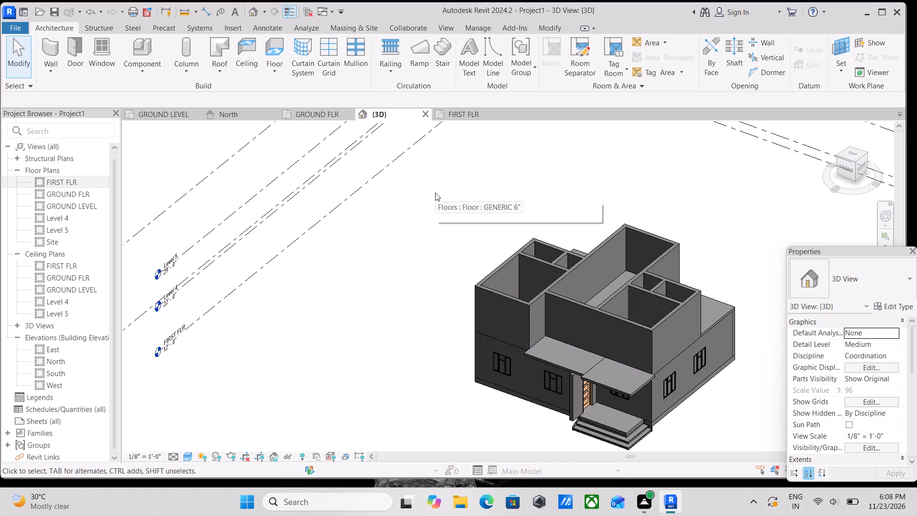
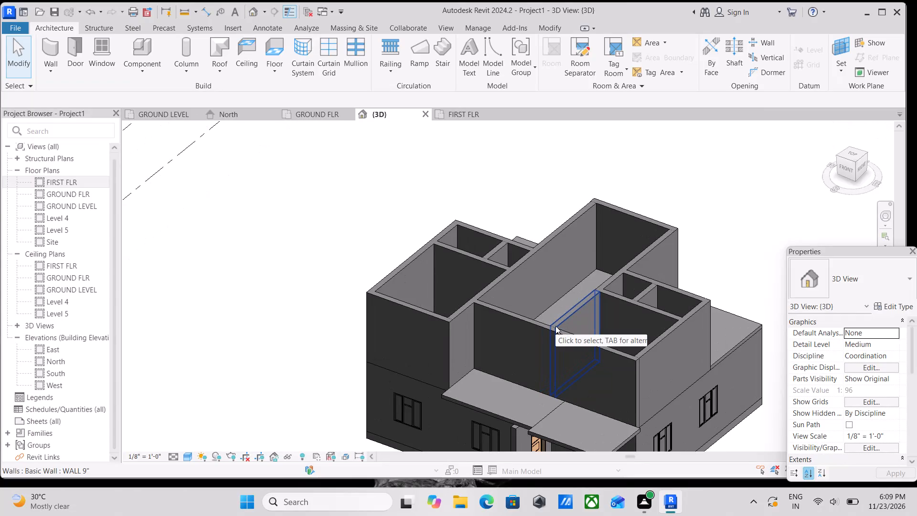
Inspect the terrace and balcony slabs above the entrance in the 3D view, and check the house from the top.
scroll(625, 377, "up", 1)
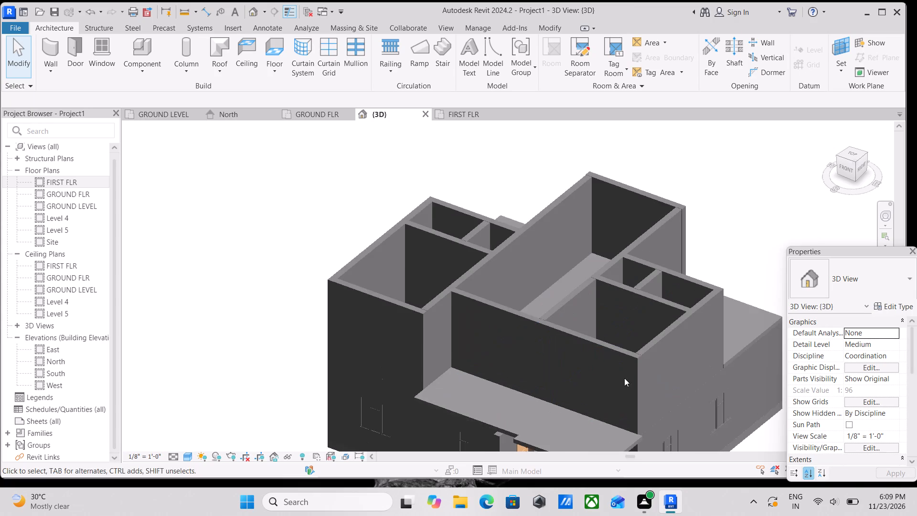
middle_click_drag(613, 366, 598, 259)
scroll(560, 393, "up", 2)
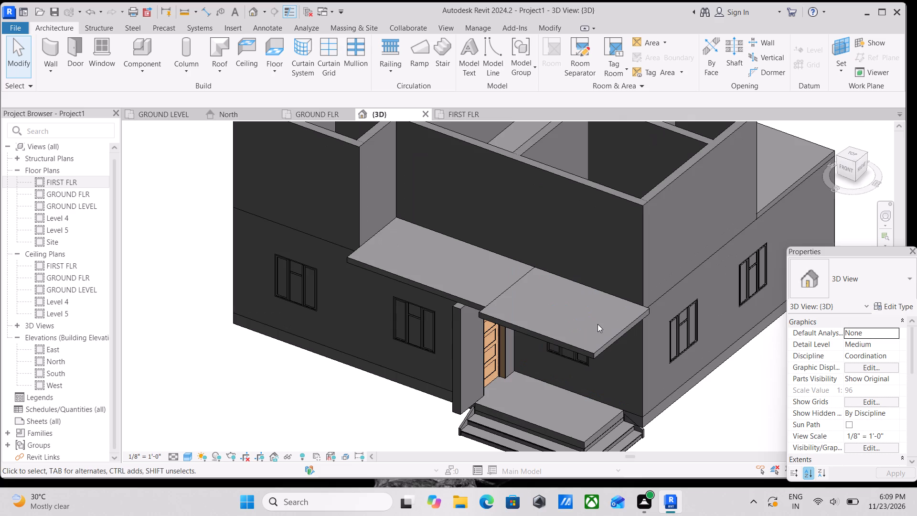
scroll(597, 324, "up", 1)
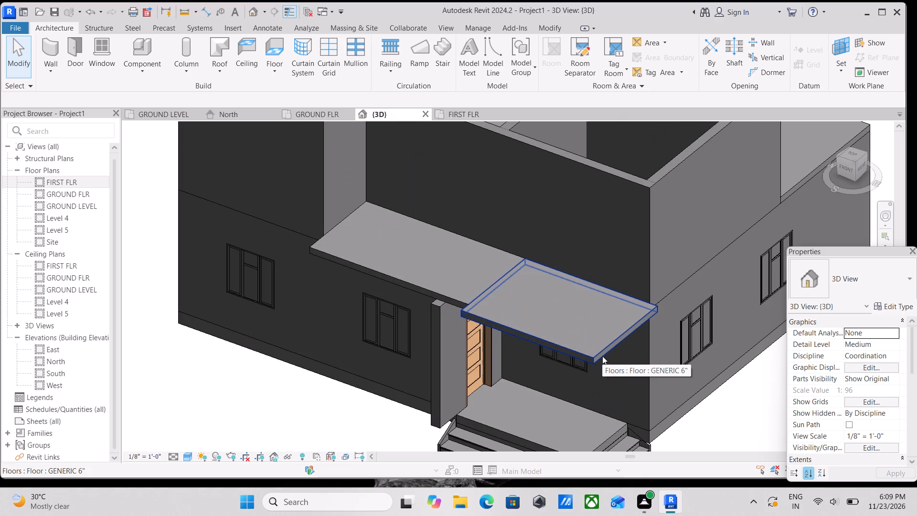
scroll(590, 377, "up", 2)
scroll(565, 327, "down", 9)
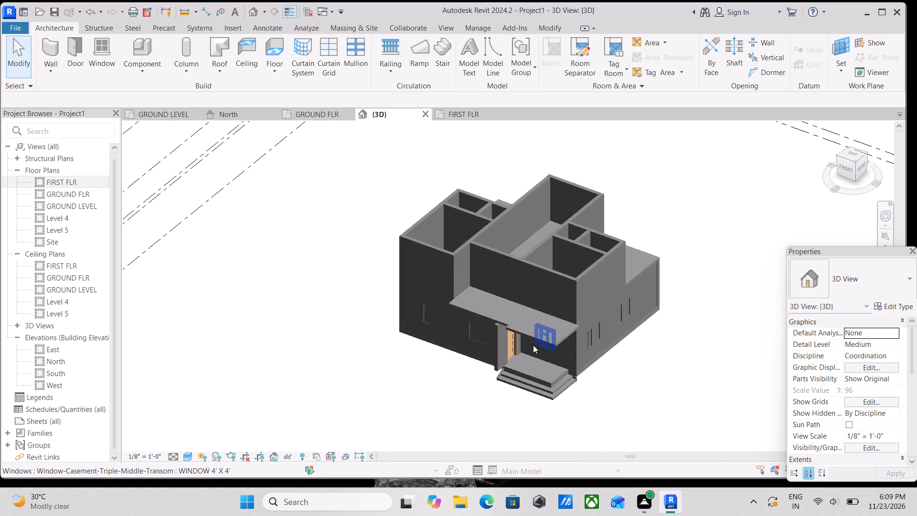
middle_click_drag(533, 345, 588, 404)
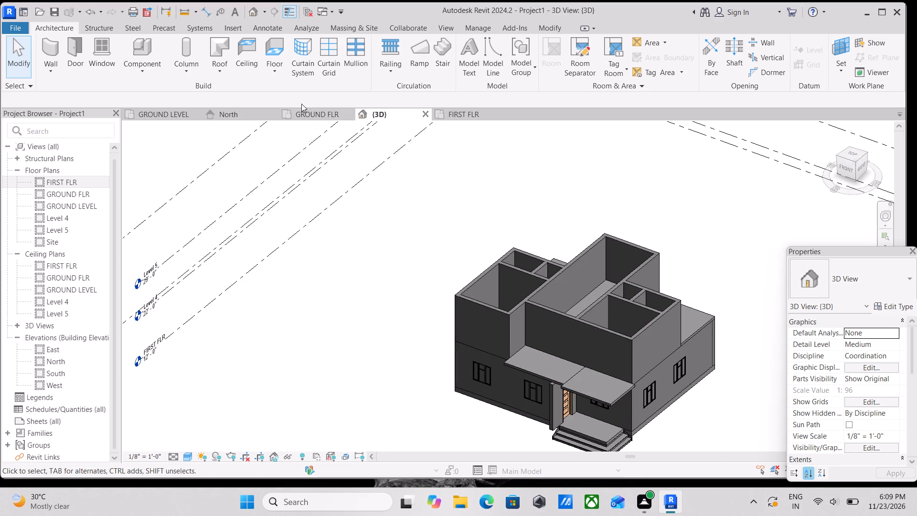
left_click(300, 107)
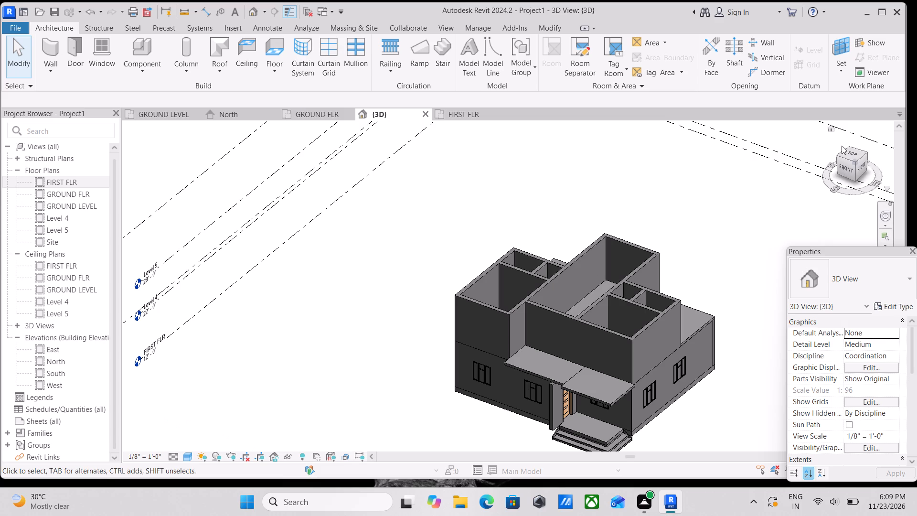
left_click(854, 154)
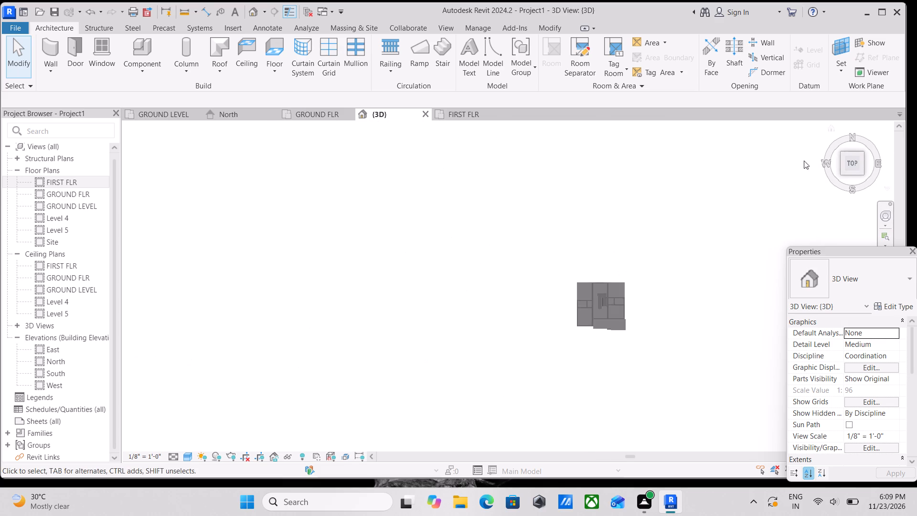
scroll(752, 273, "up", 3)
scroll(399, 319, "up", 3)
scroll(352, 199, "up", 2)
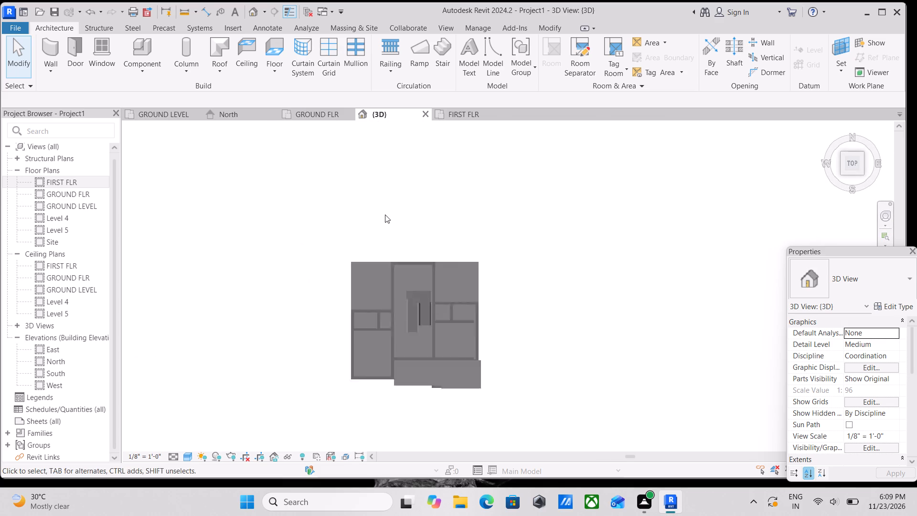
scroll(385, 215, "up", 1)
middle_click_drag(385, 215, 473, 286)
On the FIRST FLR plan, examine the balcony and terrace floor outlines against the reference plan and the surrounding walls.
left_click(453, 112)
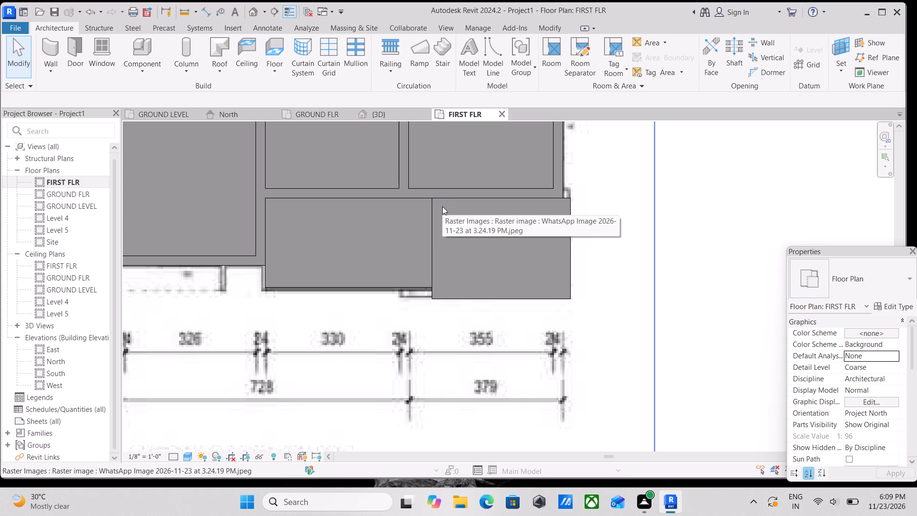
scroll(442, 211, "up", 1)
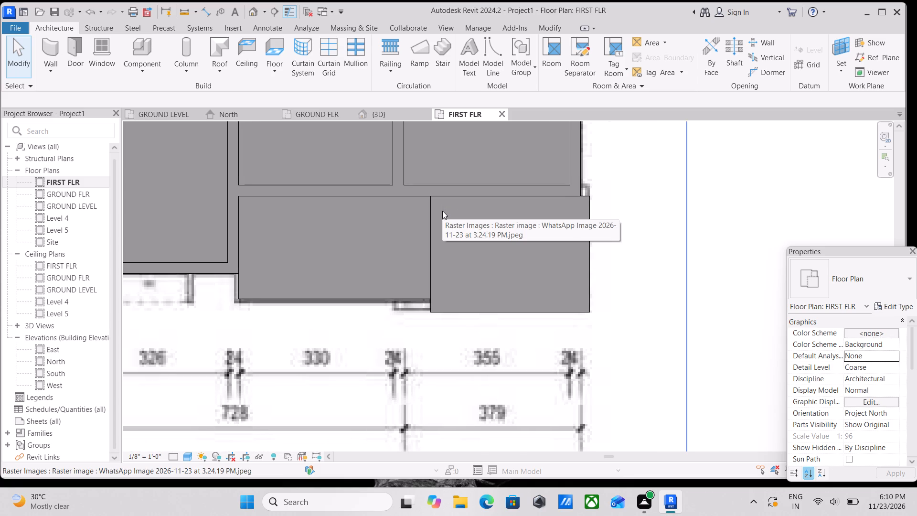
scroll(442, 211, "up", 1)
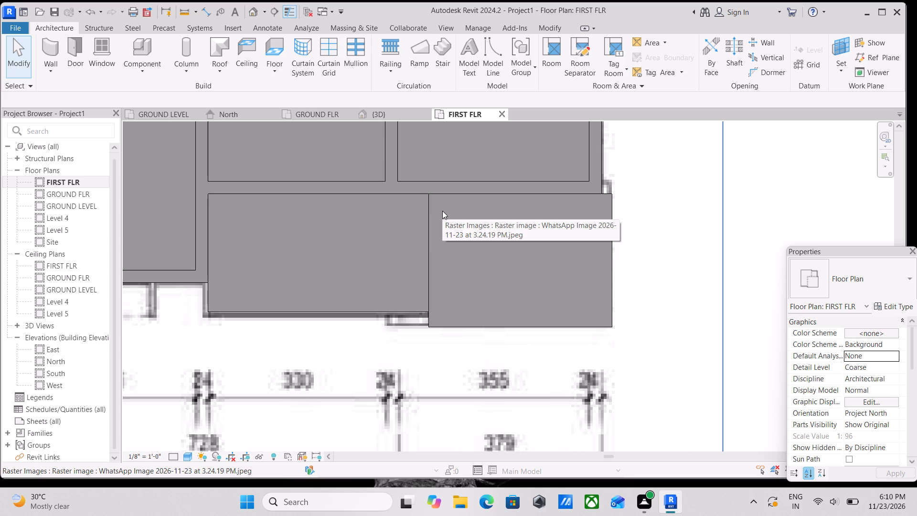
scroll(440, 223, "up", 1)
scroll(440, 223, "down", 1)
middle_click_drag(440, 223, 446, 255)
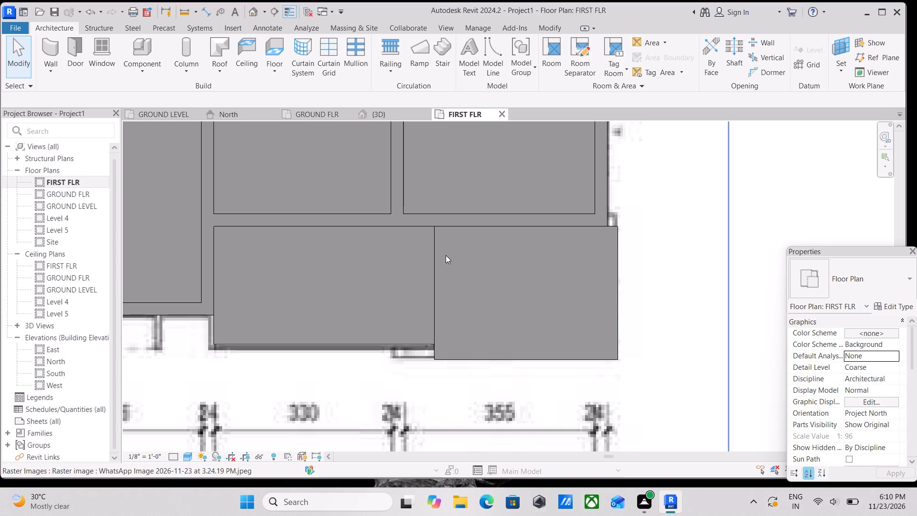
scroll(446, 255, "down", 2)
scroll(406, 255, "down", 3)
middle_click_drag(409, 256, 496, 276)
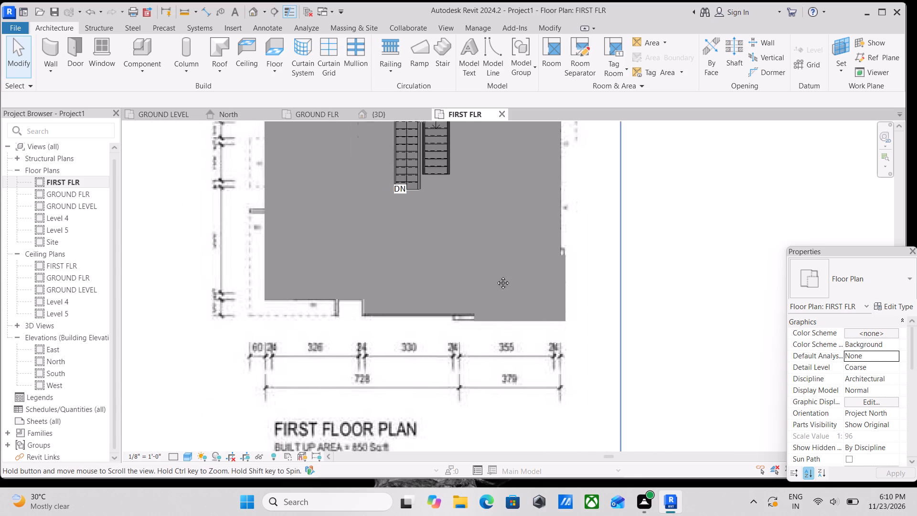
middle_click_drag(496, 276, 500, 275)
middle_click_drag(417, 211, 451, 270)
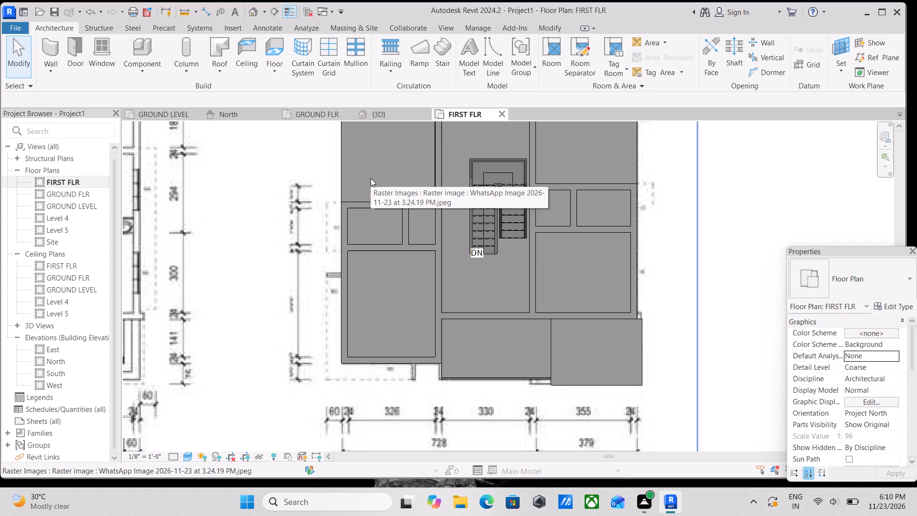
scroll(406, 213, "down", 2)
scroll(527, 314, "up", 3)
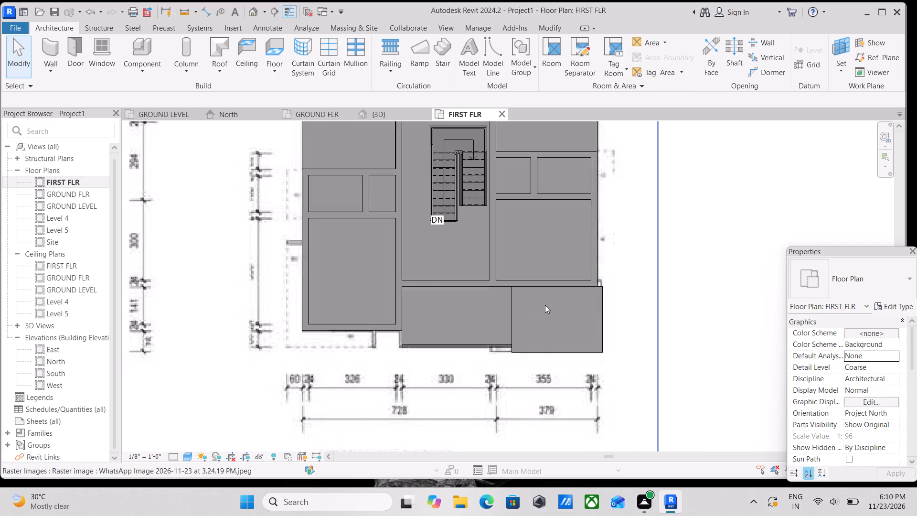
scroll(545, 305, "up", 1)
scroll(512, 369, "up", 2)
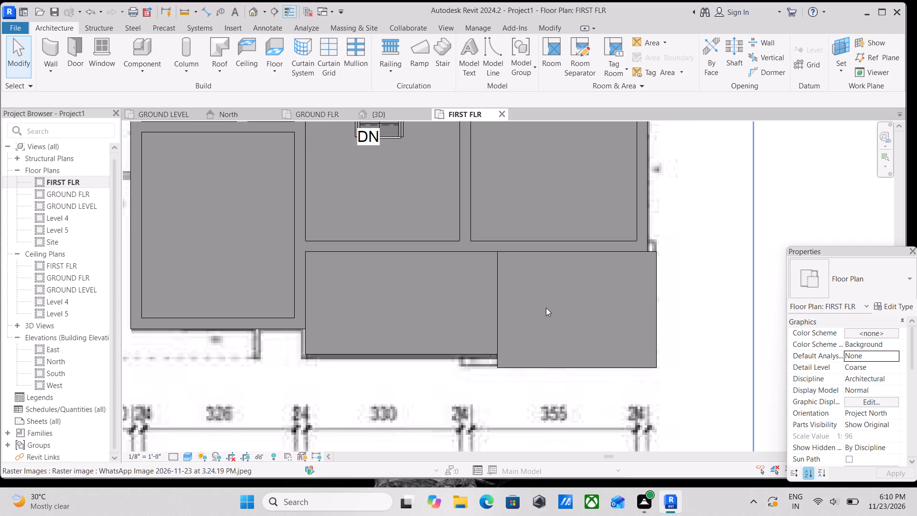
scroll(440, 331, "up", 2)
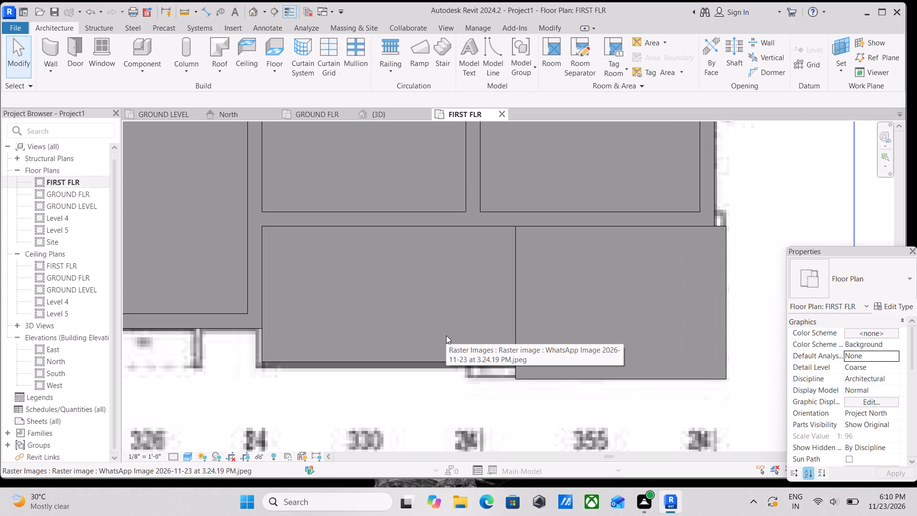
scroll(483, 308, "down", 4)
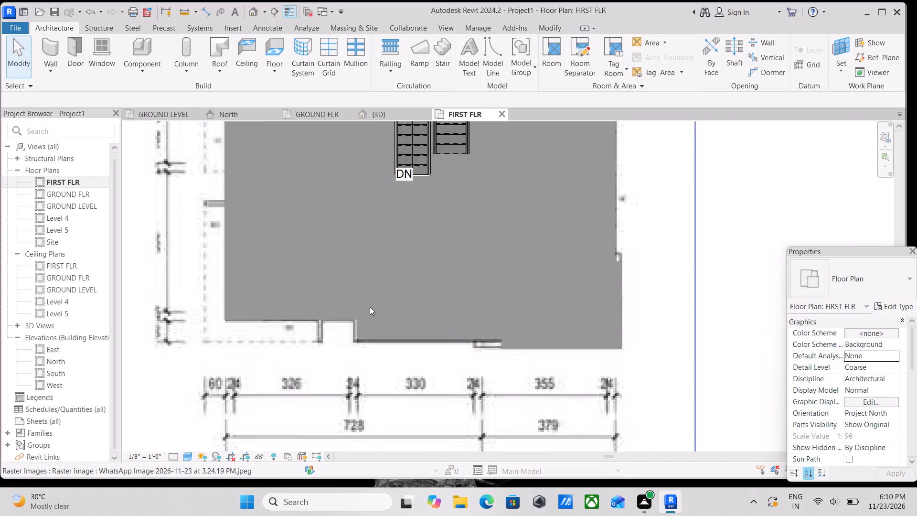
scroll(370, 307, "down", 3)
middle_click_drag(370, 307, 452, 398)
middle_click_drag(425, 347, 439, 395)
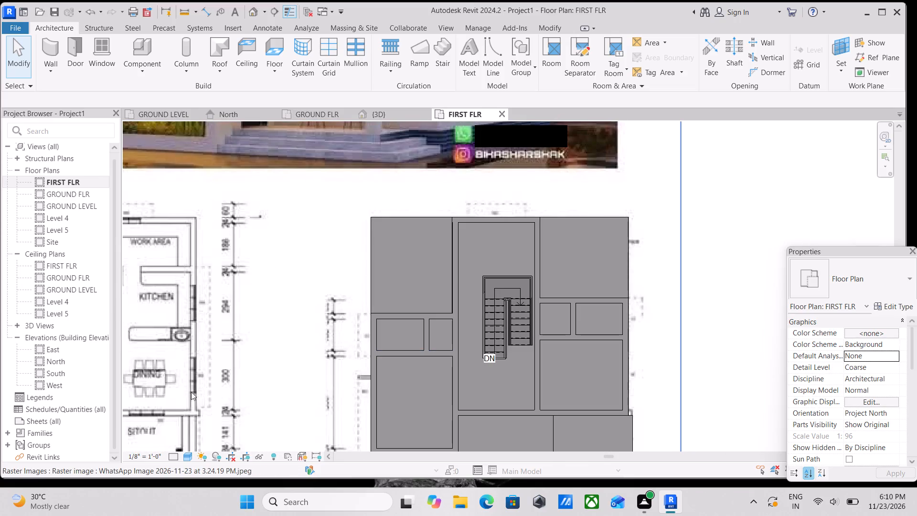
Set the FIRST FLR plan's visual style to Wireframe.
left_click(190, 460)
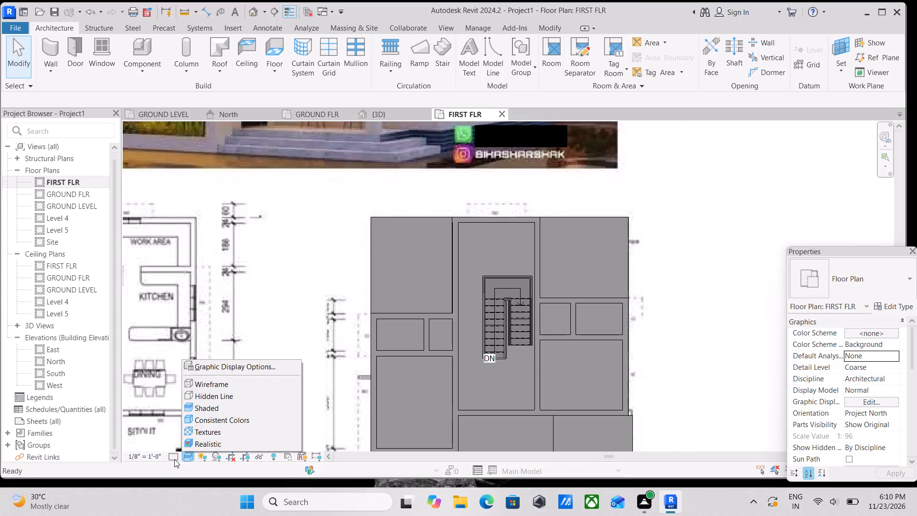
left_click(174, 459)
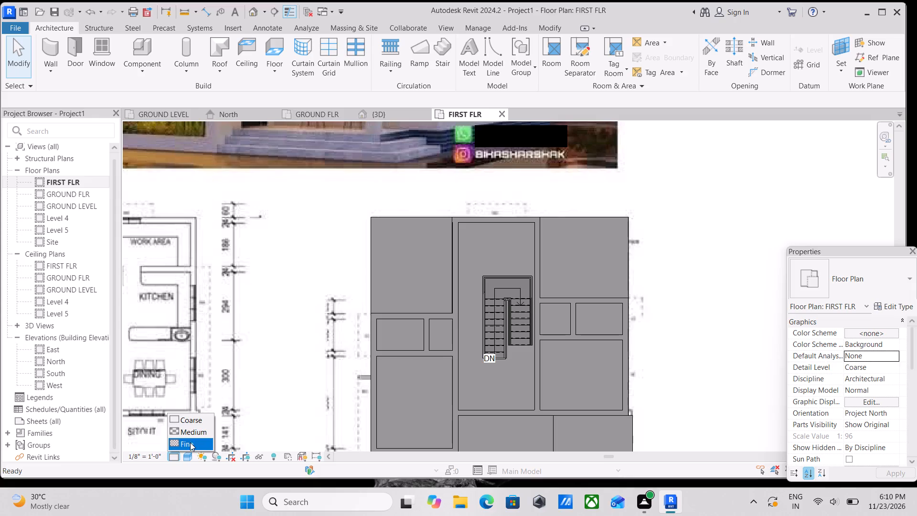
left_click(184, 457)
left_click(211, 389)
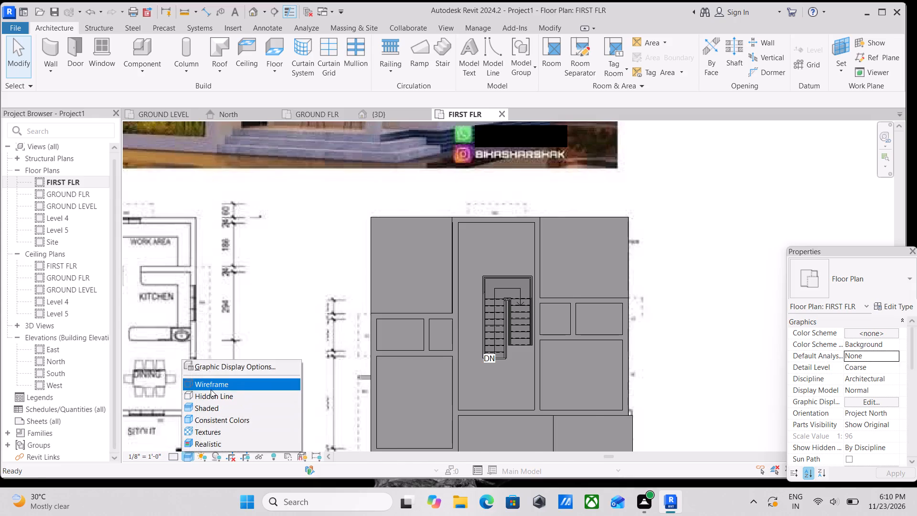
Examine the first-floor rooms, staircase and wall openings on the underlying reference plan.
scroll(588, 439, "up", 2)
scroll(545, 381, "up", 1)
middle_click_drag(536, 390, 532, 341)
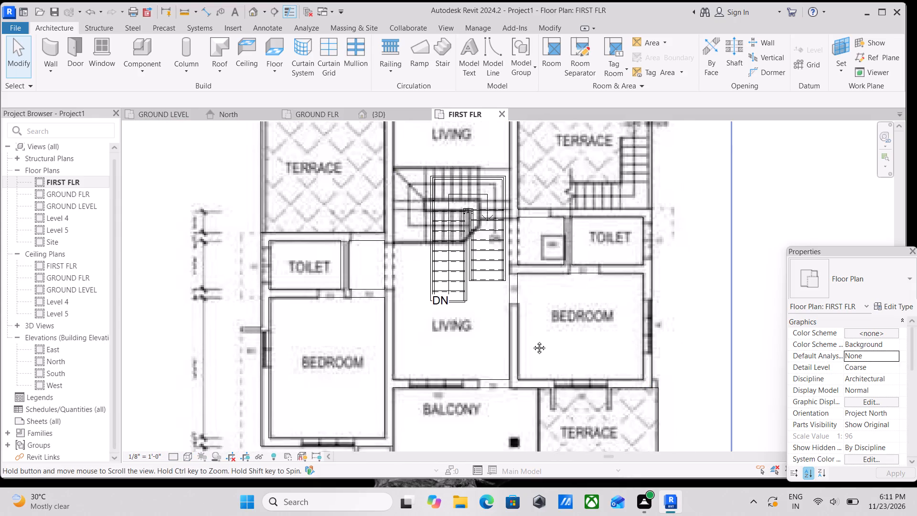
middle_click_drag(532, 341, 532, 339)
scroll(588, 339, "down", 1)
middle_click_drag(588, 339, 601, 389)
middle_click_drag(543, 338, 546, 354)
scroll(417, 324, "up", 1)
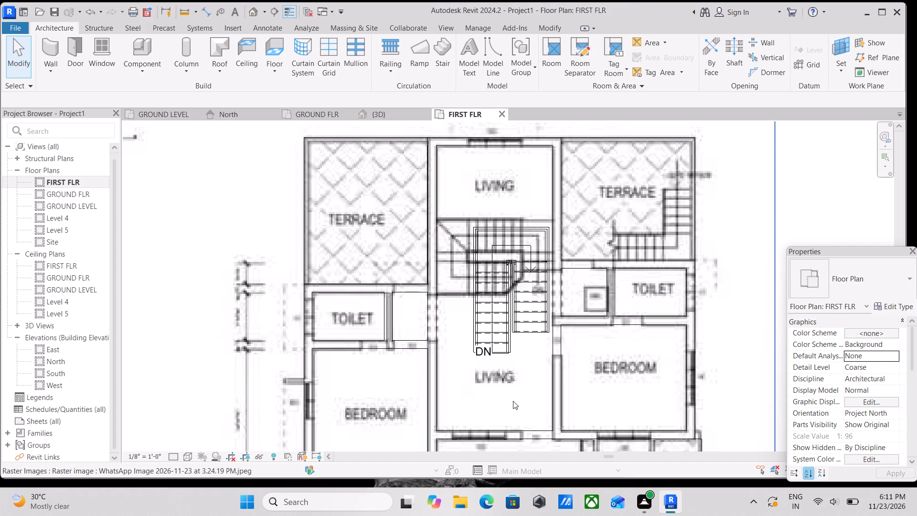
scroll(508, 348, "down", 1)
middle_click_drag(497, 371, 516, 362)
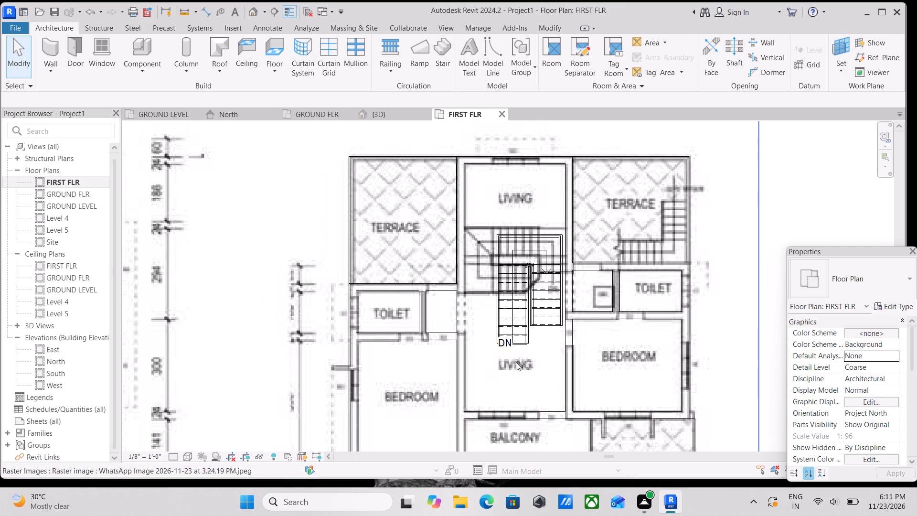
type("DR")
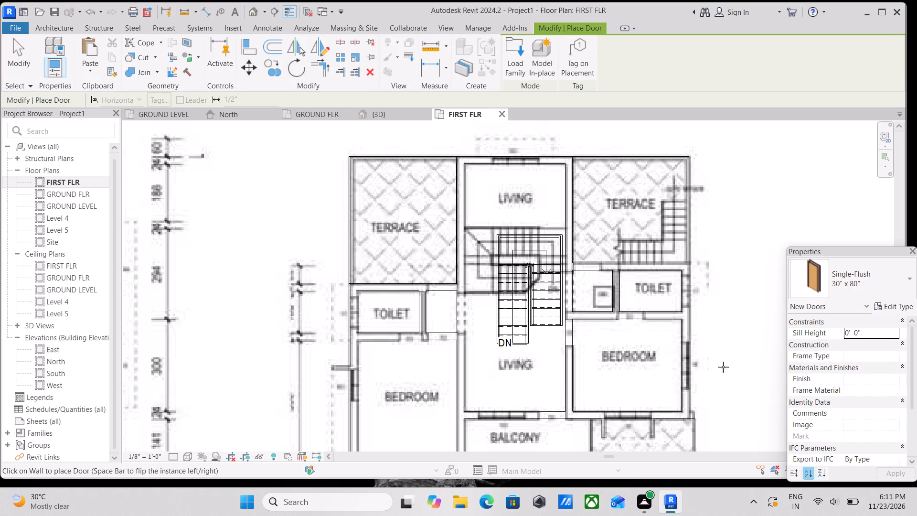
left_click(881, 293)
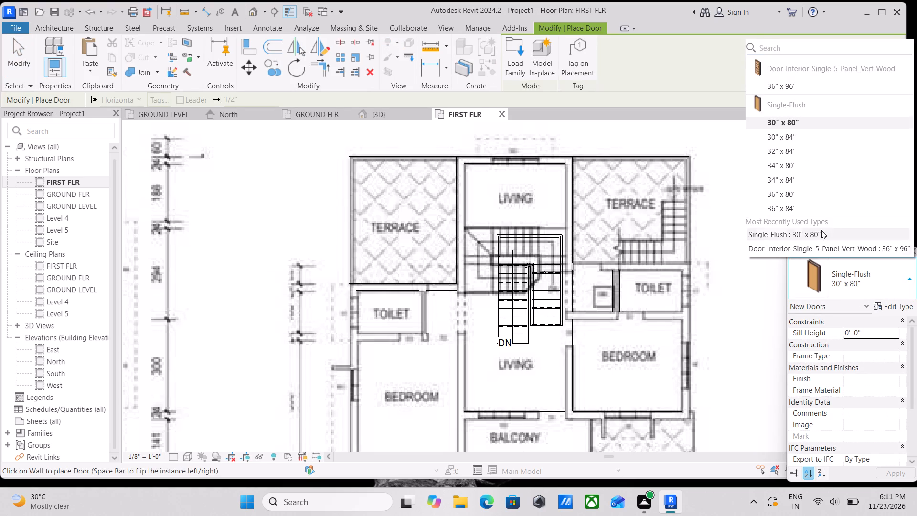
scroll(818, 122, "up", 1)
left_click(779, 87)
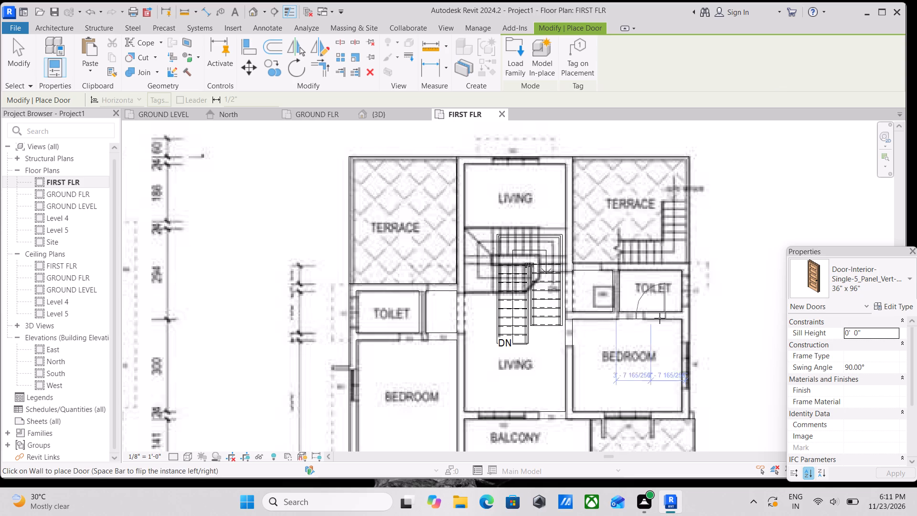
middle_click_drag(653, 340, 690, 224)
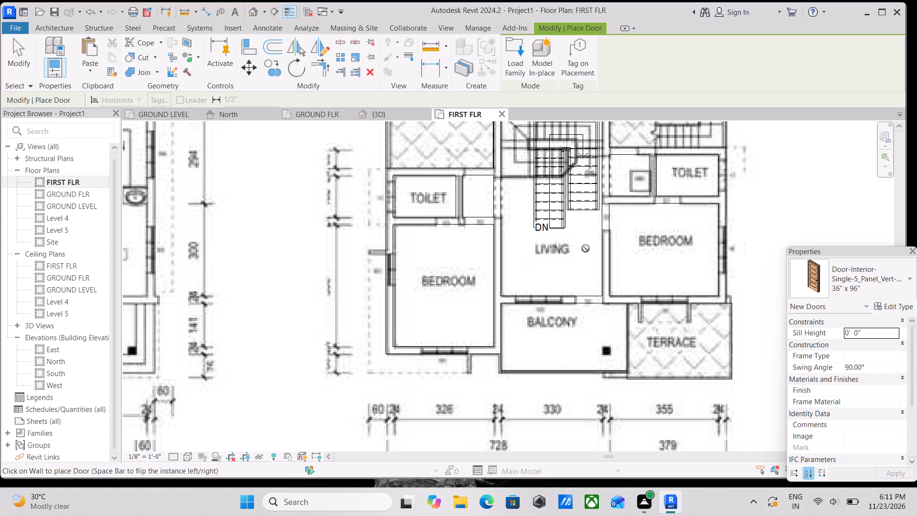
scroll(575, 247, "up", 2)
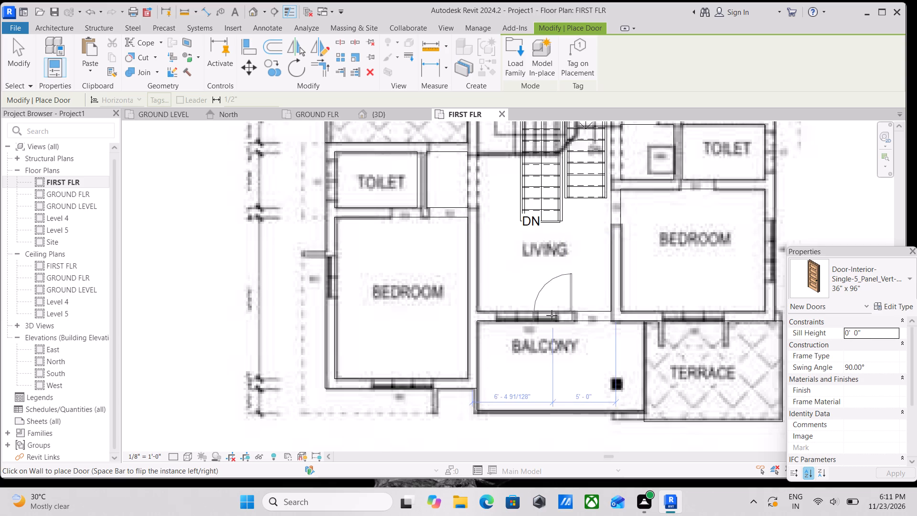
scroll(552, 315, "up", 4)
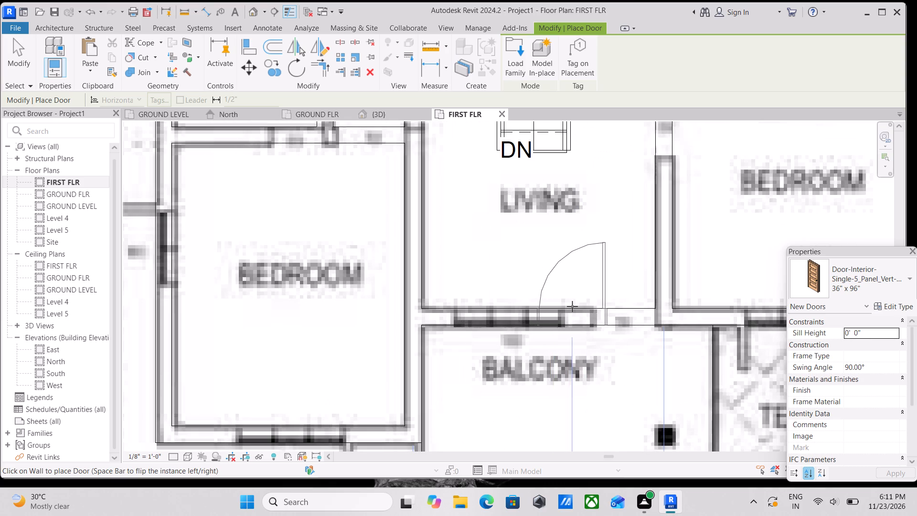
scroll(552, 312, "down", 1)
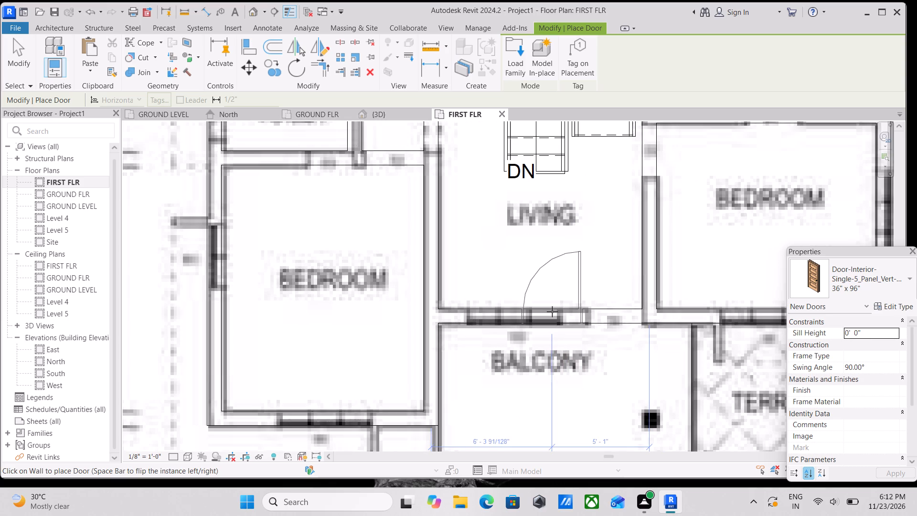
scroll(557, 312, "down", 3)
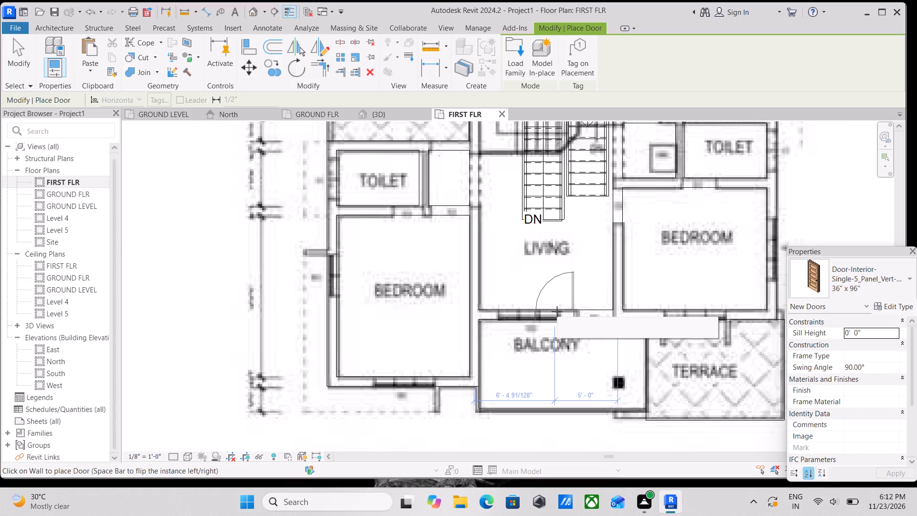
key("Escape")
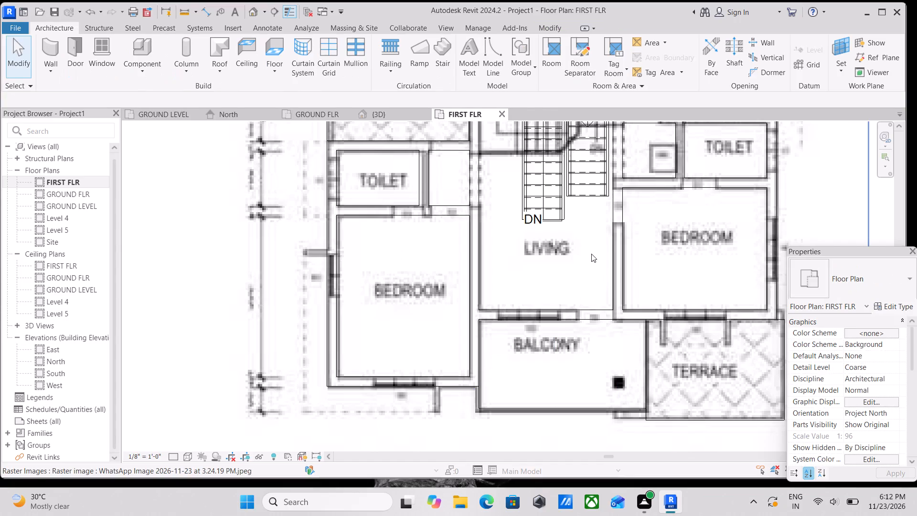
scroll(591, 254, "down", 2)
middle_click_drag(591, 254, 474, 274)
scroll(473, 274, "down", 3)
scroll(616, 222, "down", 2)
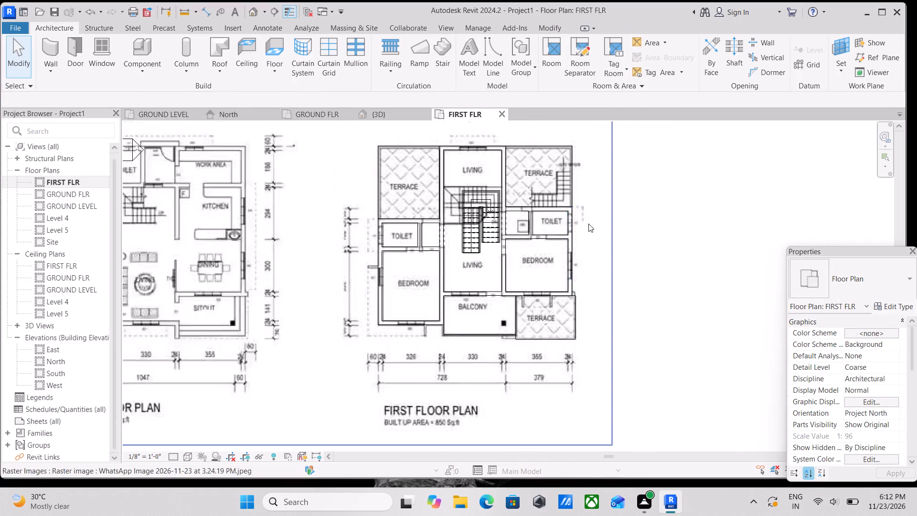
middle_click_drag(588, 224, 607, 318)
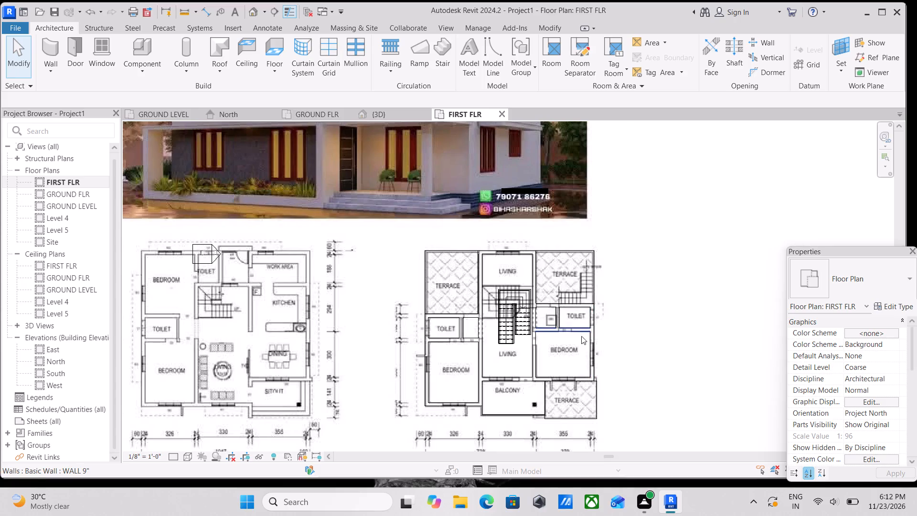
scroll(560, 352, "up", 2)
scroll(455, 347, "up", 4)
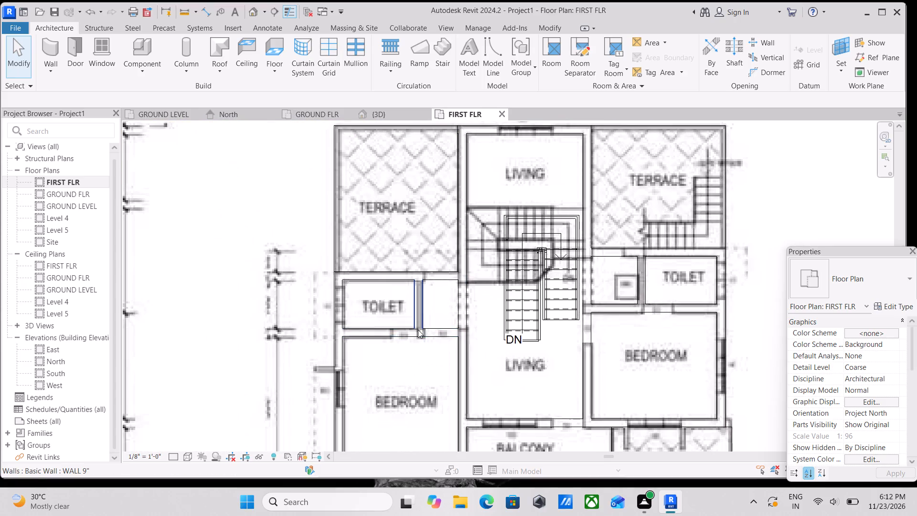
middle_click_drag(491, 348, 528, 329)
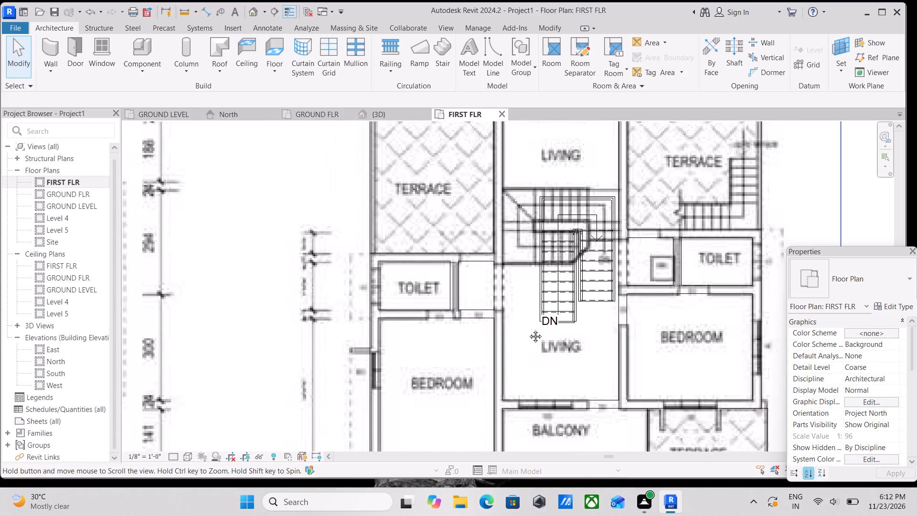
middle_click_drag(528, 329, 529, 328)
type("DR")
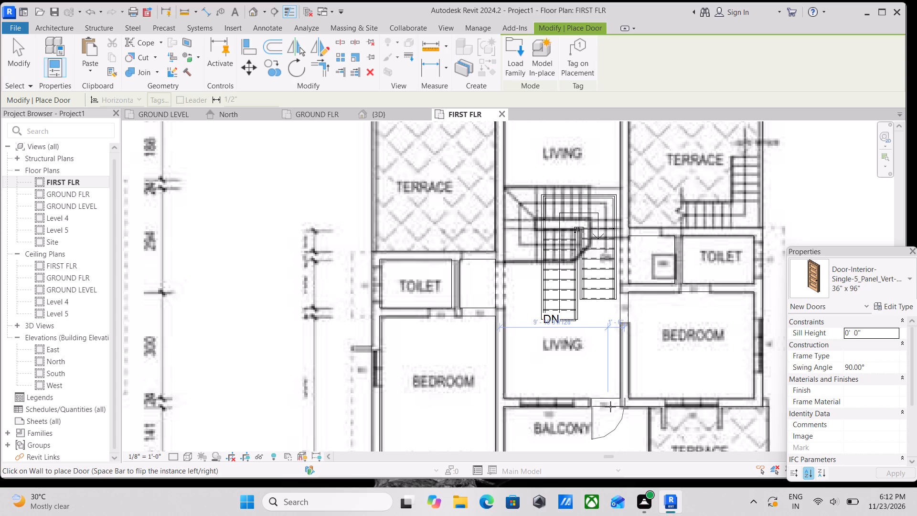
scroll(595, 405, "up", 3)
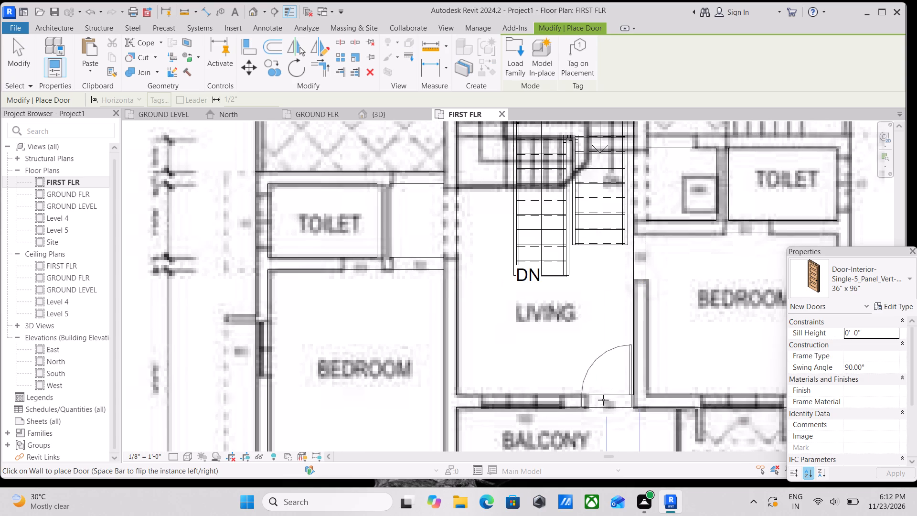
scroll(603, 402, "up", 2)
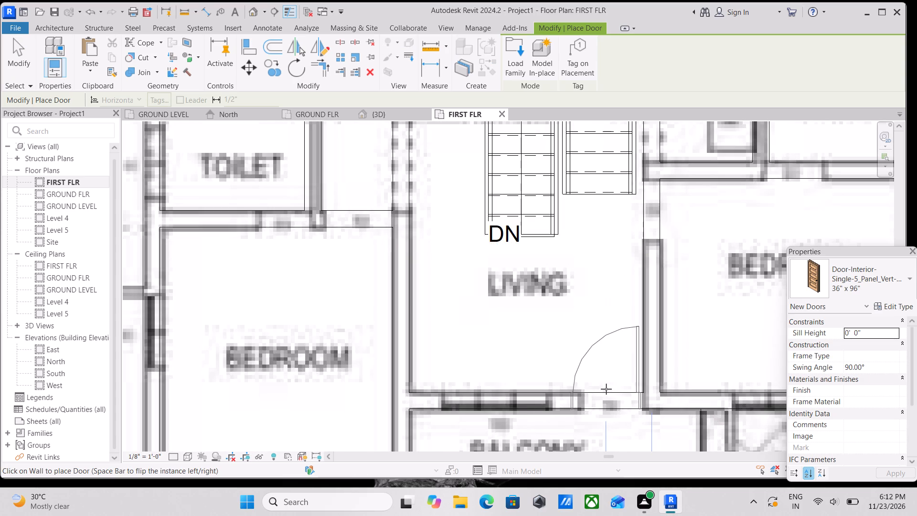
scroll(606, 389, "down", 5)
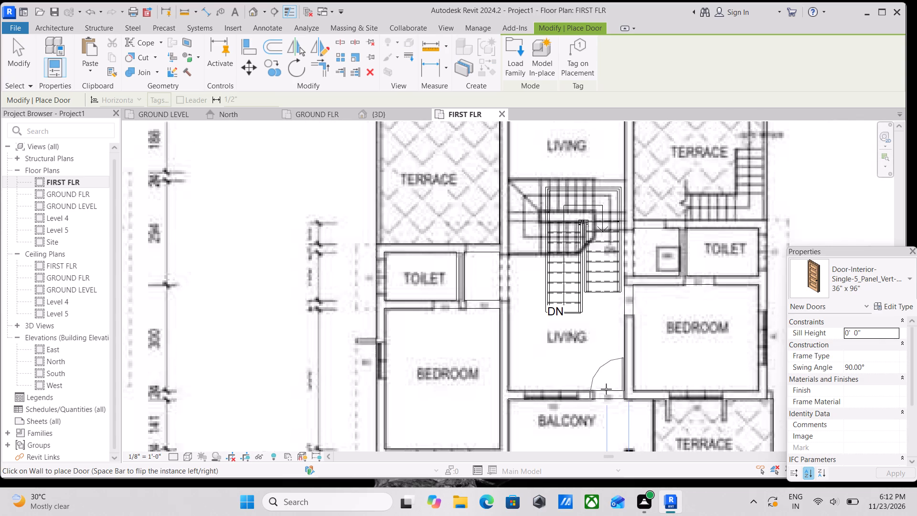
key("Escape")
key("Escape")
Inspect the properties of the wall between the large terrace and the upper living room on the FIRST FLR plan.
scroll(761, 345, "down", 1)
middle_click_drag(755, 345, 707, 346)
scroll(665, 303, "down", 2)
middle_click_drag(661, 308, 637, 349)
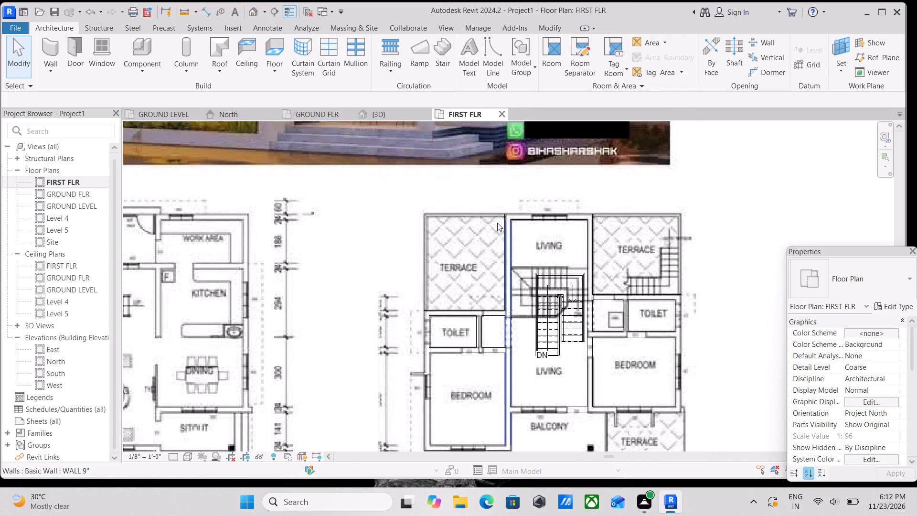
left_click(503, 231)
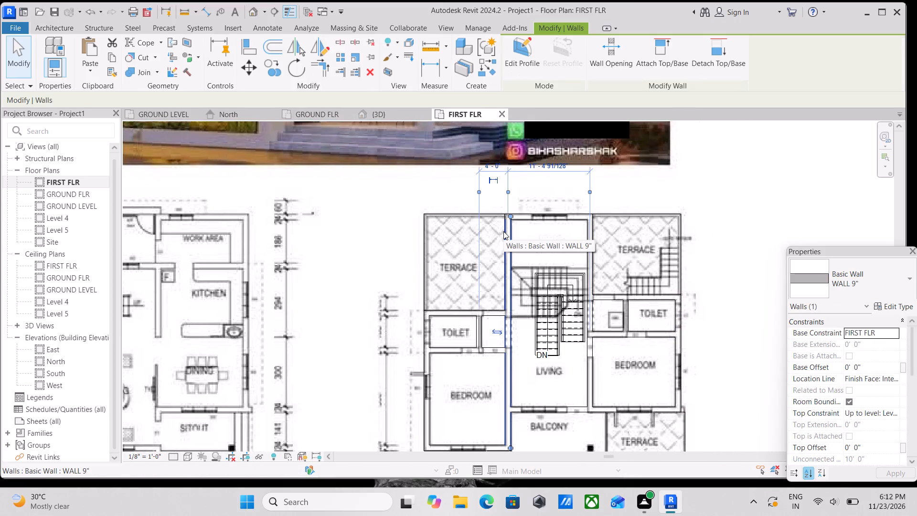
key("Escape")
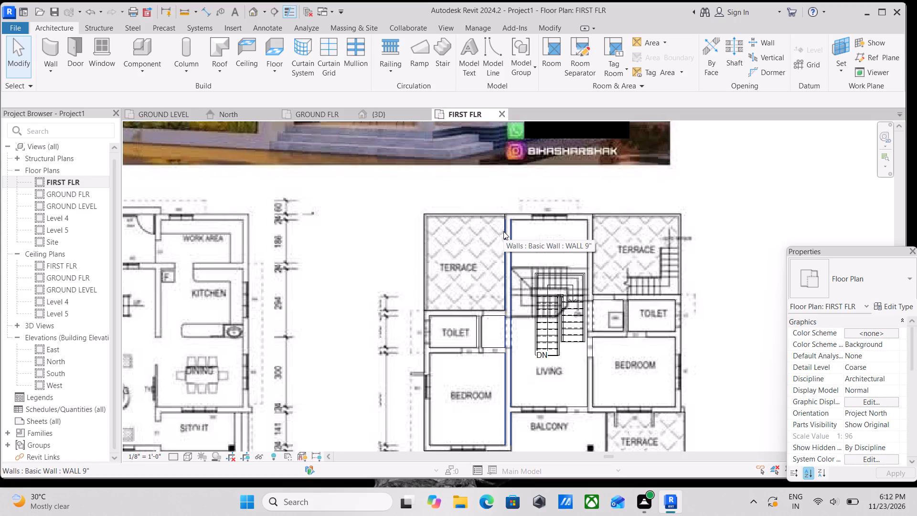
Open the base level choice of the FIRST FLR plan's underlay range.
scroll(892, 398, "down", 1)
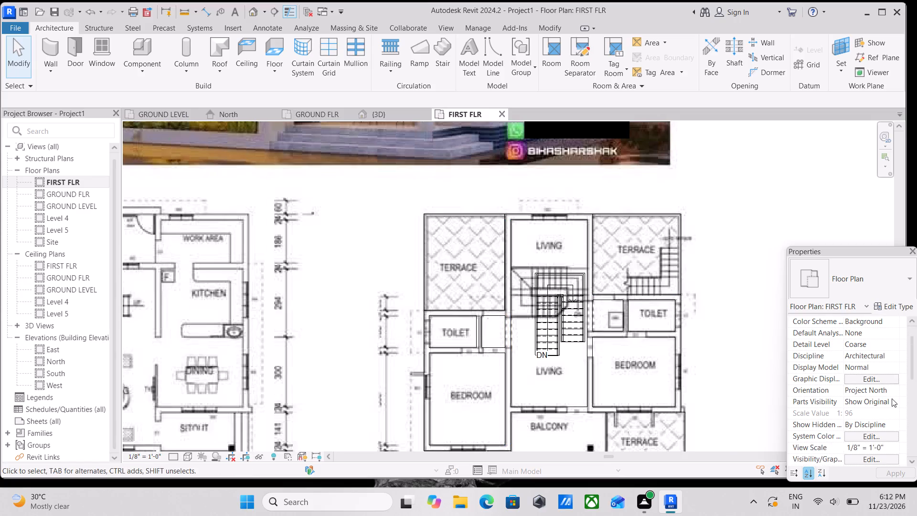
scroll(892, 398, "down", 3)
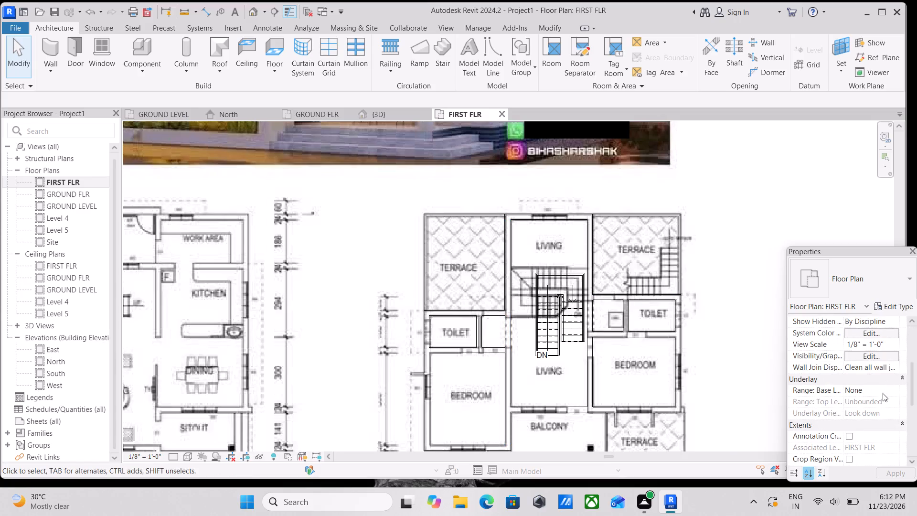
scroll(883, 393, "down", 1)
left_click(887, 355)
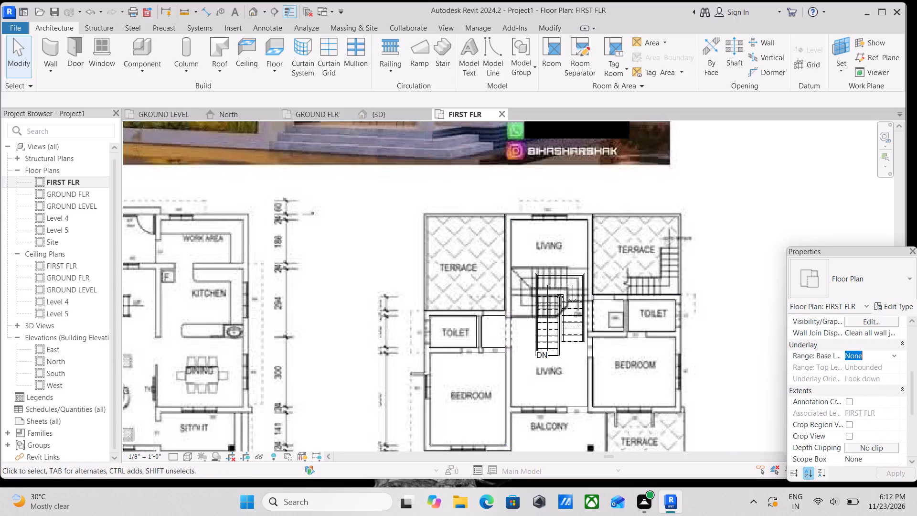
left_click(892, 356)
left_click(892, 356)
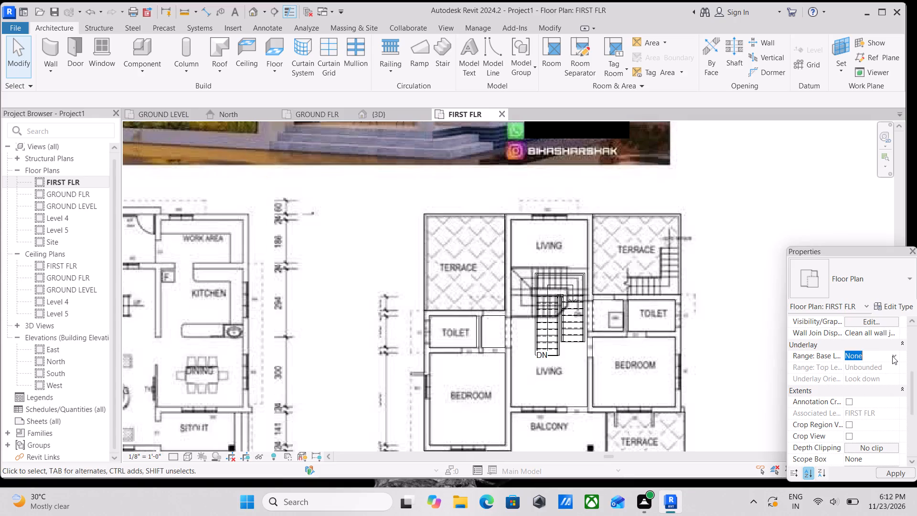
Place a 36" x 96" single five-panel interior door in the living room–balcony wall opening, about 2'-0" from the adjacent bedroom wall.
scroll(599, 359, "up", 3)
scroll(547, 395, "down", 1)
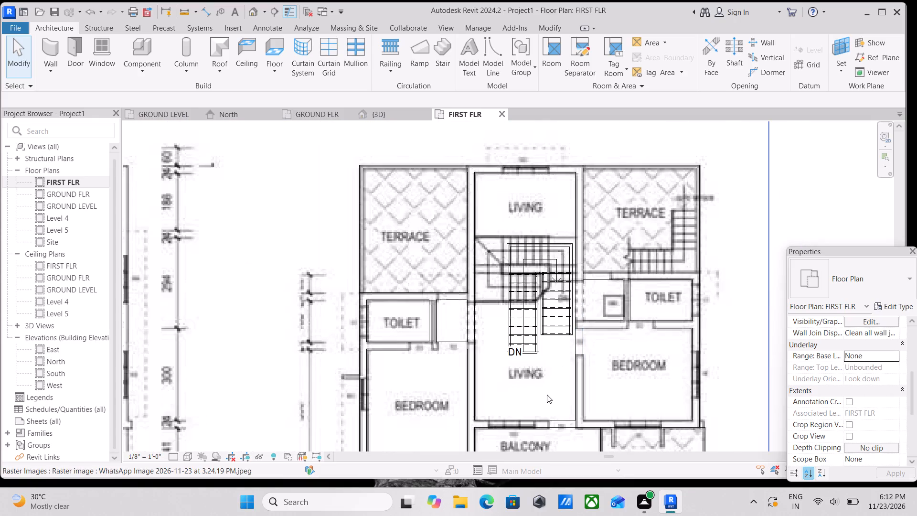
scroll(550, 340, "down", 2)
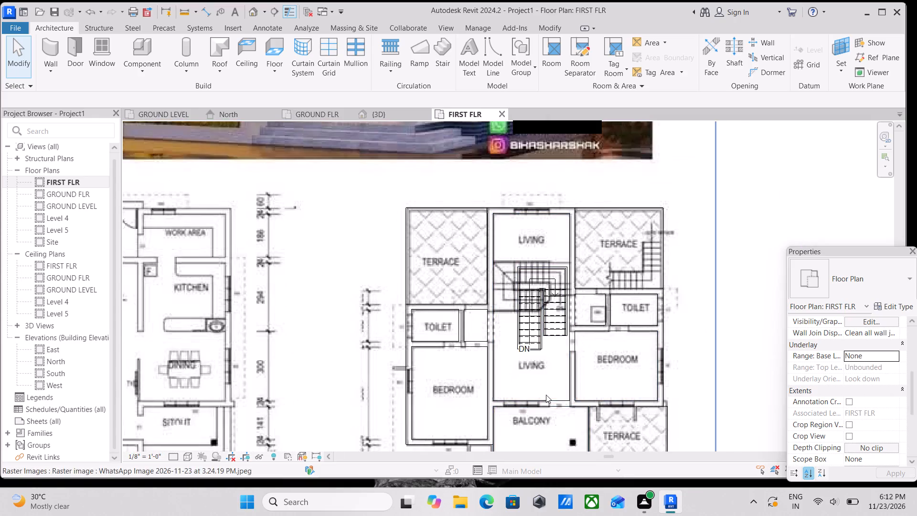
middle_click_drag(546, 395, 563, 351)
scroll(576, 372, "up", 5)
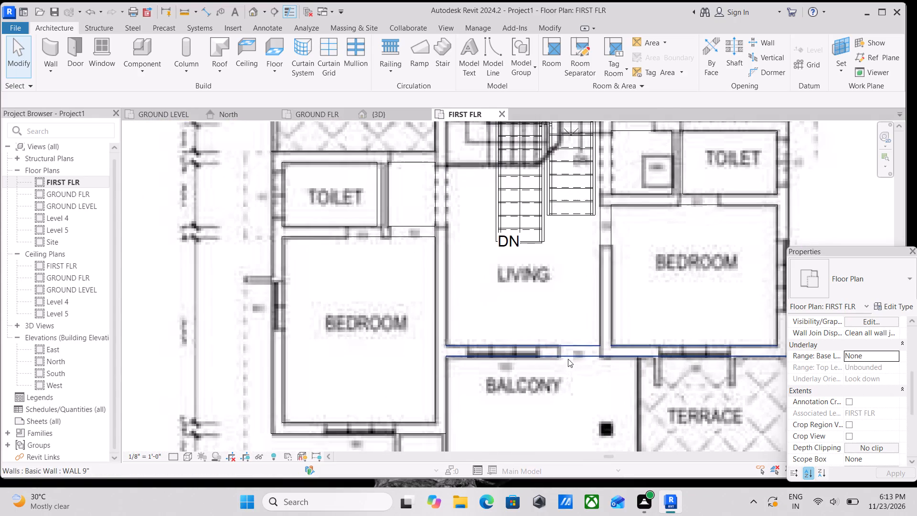
middle_click_drag(565, 357, 530, 361)
type("DR")
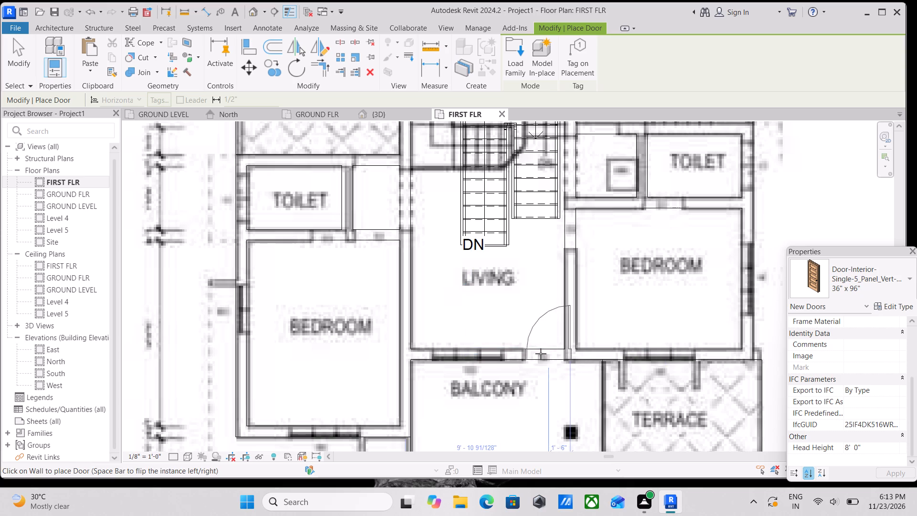
scroll(534, 354, "up", 3)
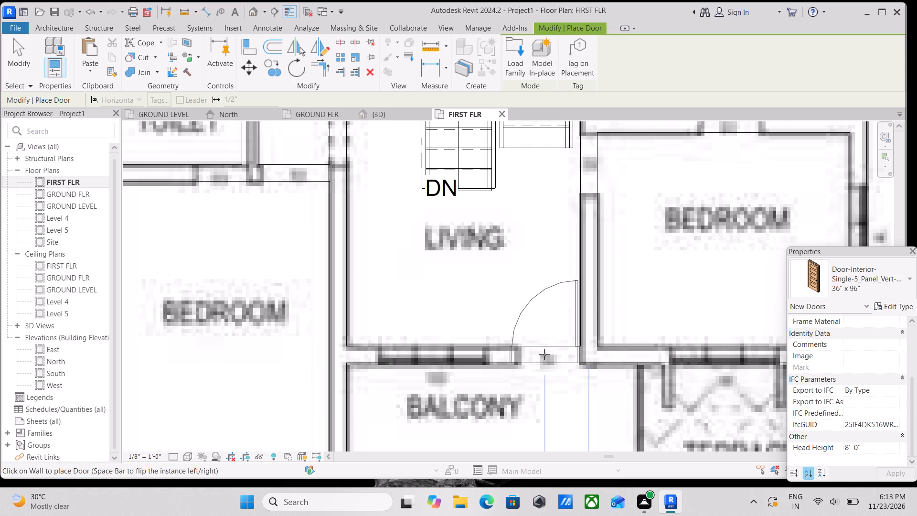
left_click(544, 355)
scroll(544, 355, "down", 2)
middle_click_drag(544, 355, 561, 364)
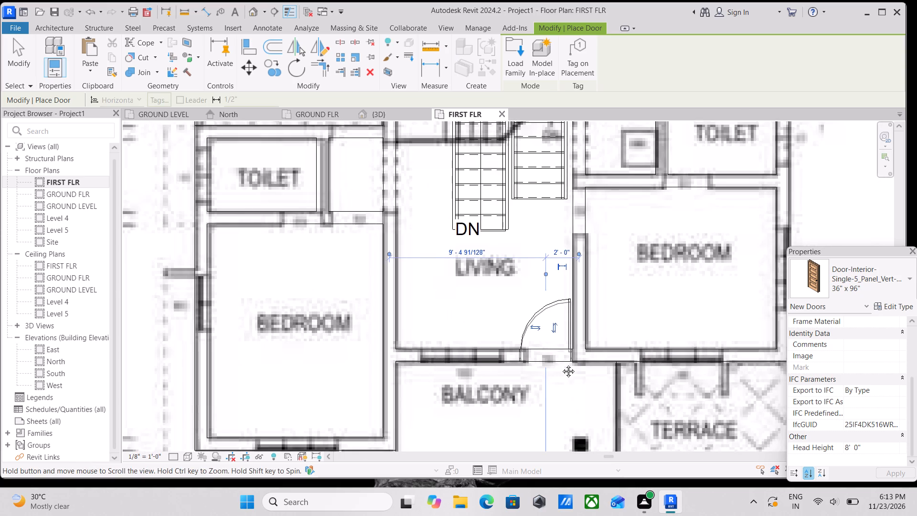
middle_click_drag(561, 364, 563, 366)
key("Escape")
key("Escape")
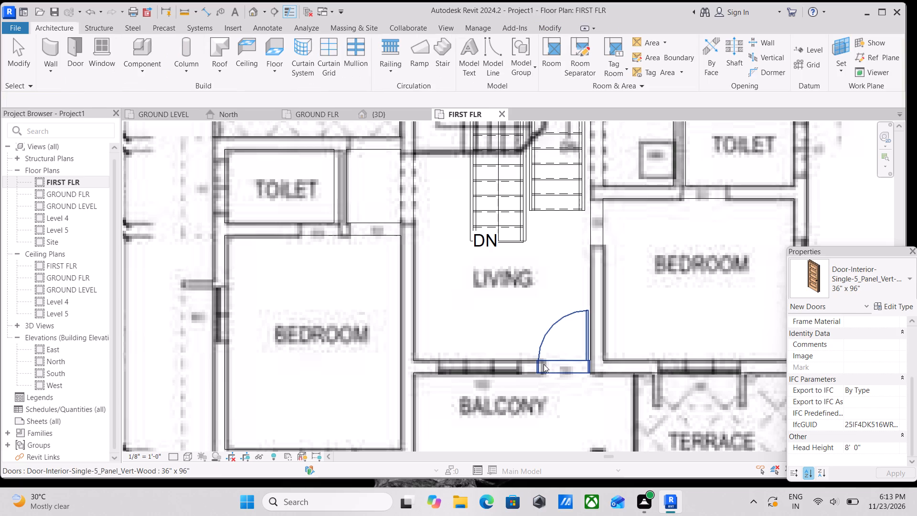
Nudge the balcony door along its wall to match the reference plan opening, about 2'-2" from the adjacent bedroom wall.
left_click(542, 363)
key("Left")
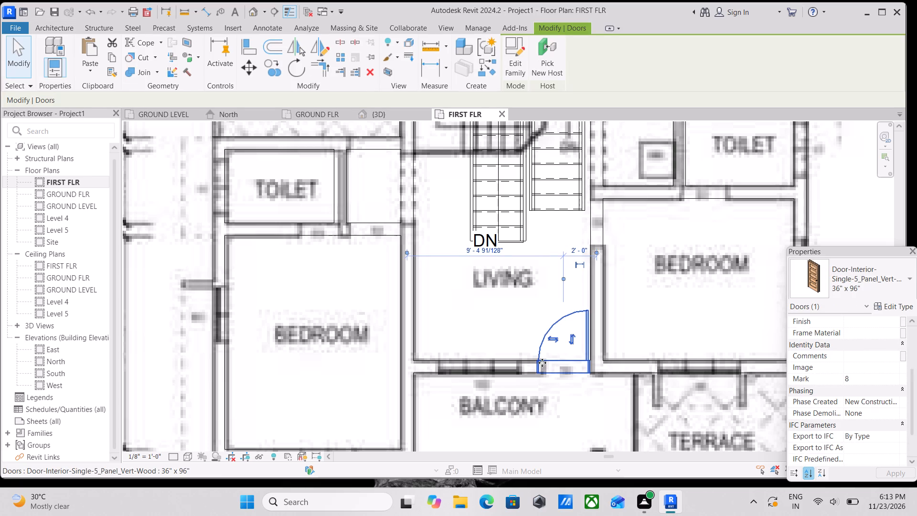
key("Left")
key("Escape")
scroll(568, 383, "up", 1)
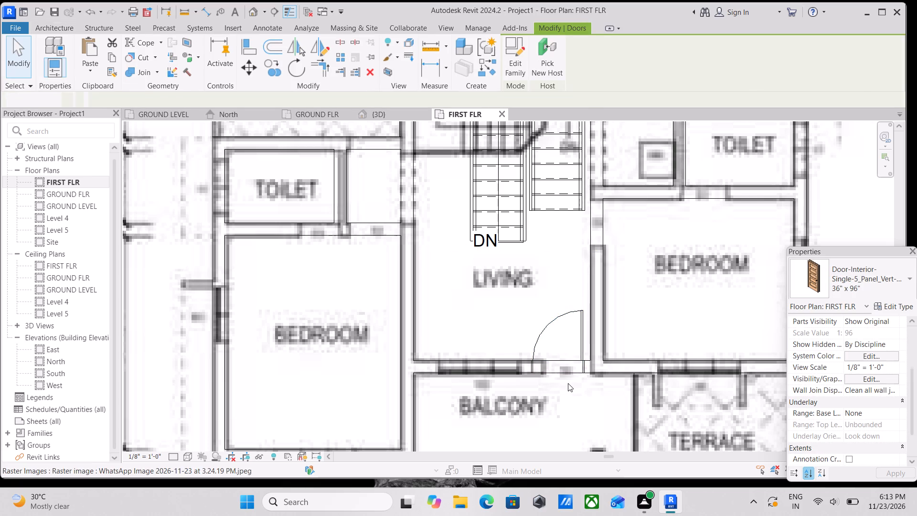
middle_click_drag(550, 363, 563, 377)
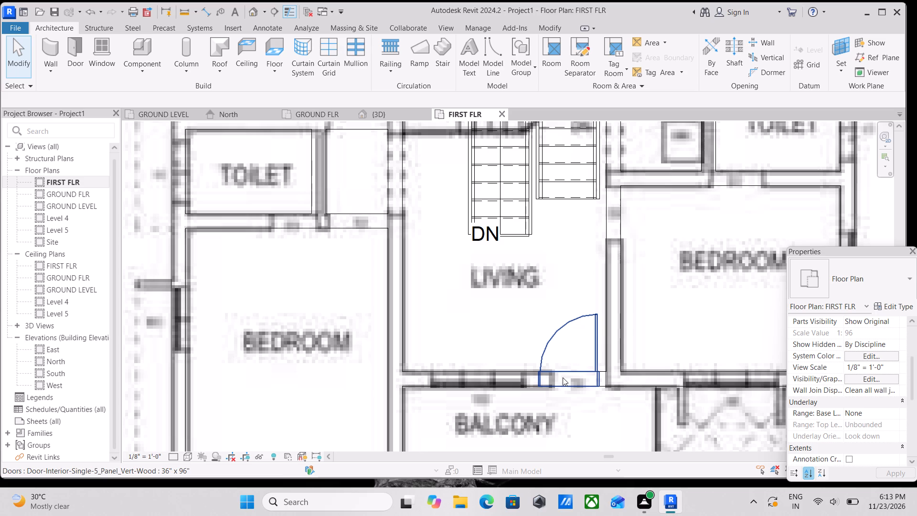
key("Right")
key("Right")
scroll(555, 344, "up", 1)
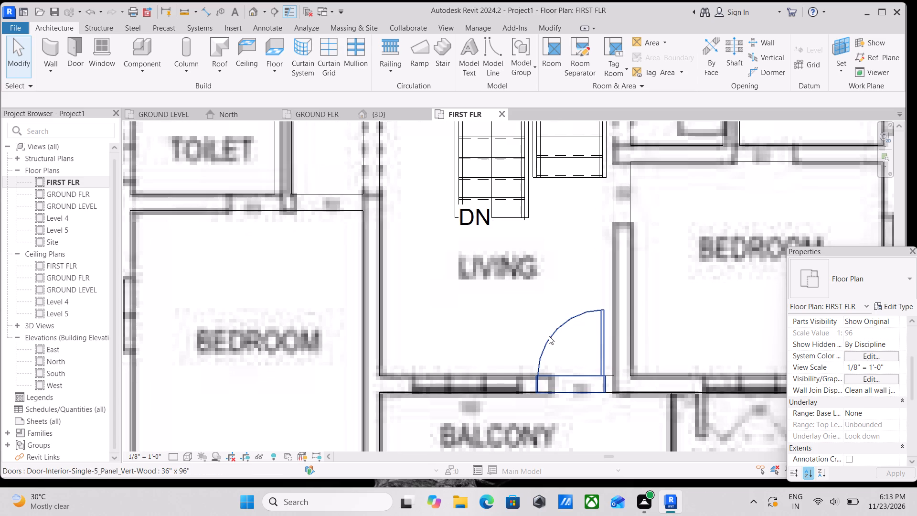
left_click(549, 336)
key("Right")
key("Right")
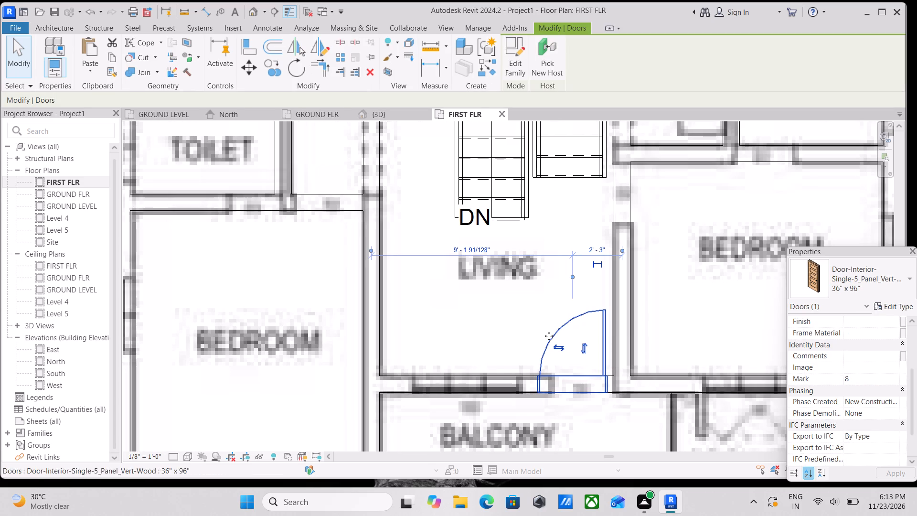
scroll(563, 360, "down", 2)
key("Escape")
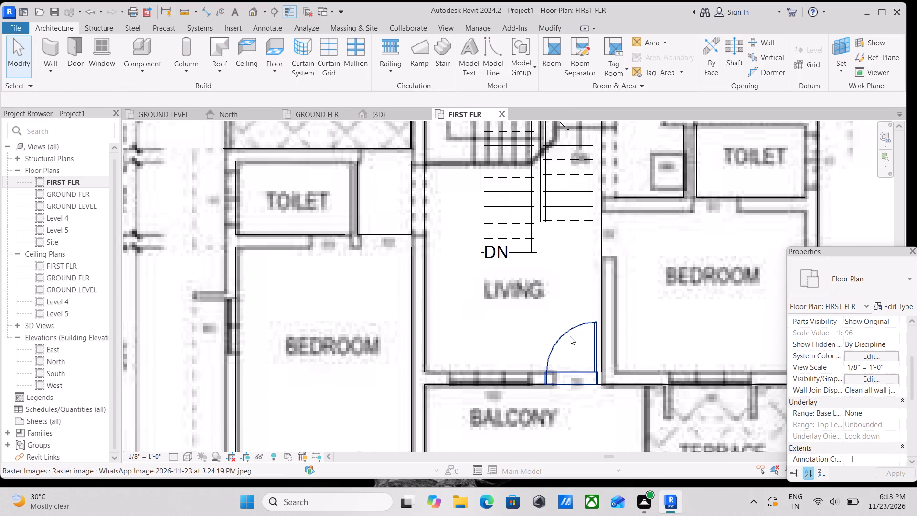
Place a 36" x 96" single five-panel interior door in the wall between the left bedroom and living room, about 2'-6" from the balcony wall.
middle_click_drag(570, 336, 552, 363)
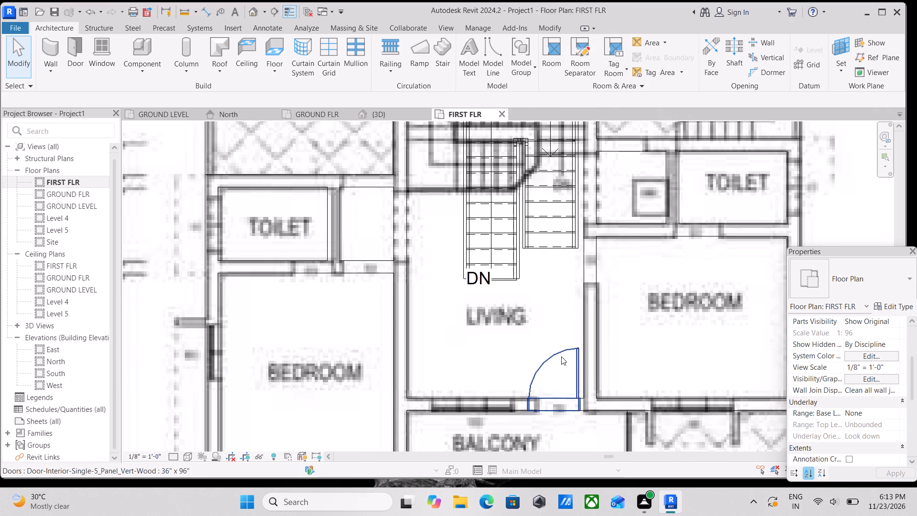
left_click(561, 356)
type("DR")
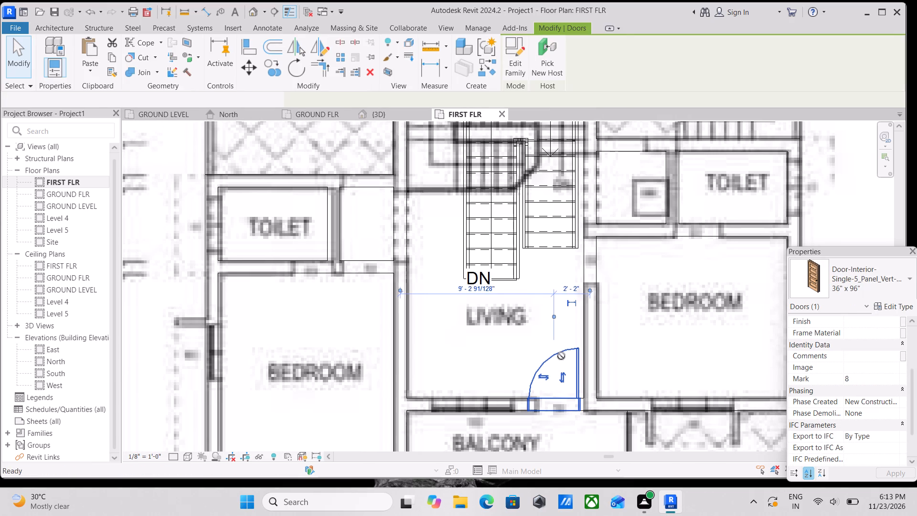
middle_click_drag(650, 324, 600, 376)
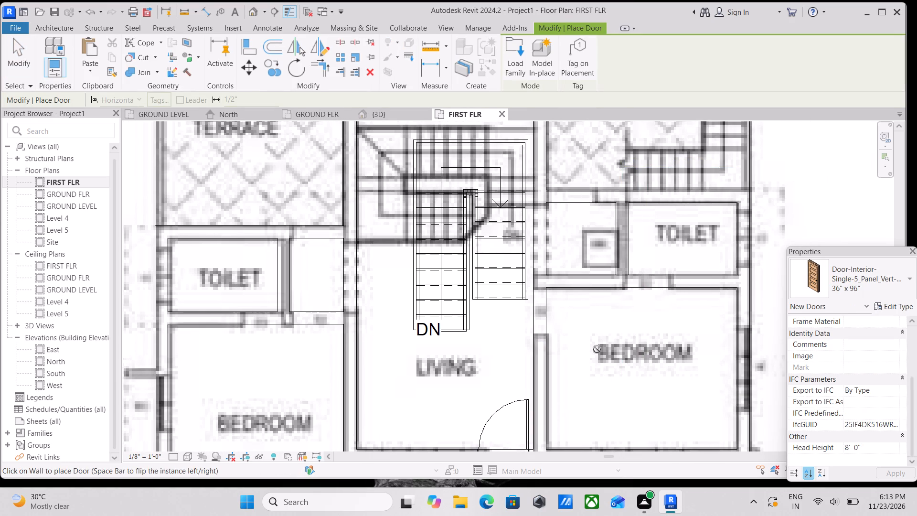
scroll(590, 360, "down", 4)
middle_click_drag(592, 348, 611, 422)
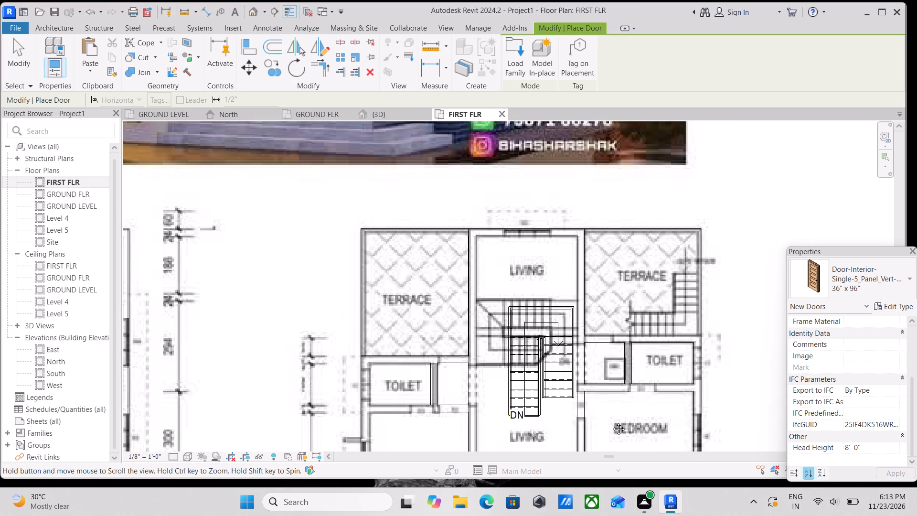
middle_click_drag(611, 422, 600, 374)
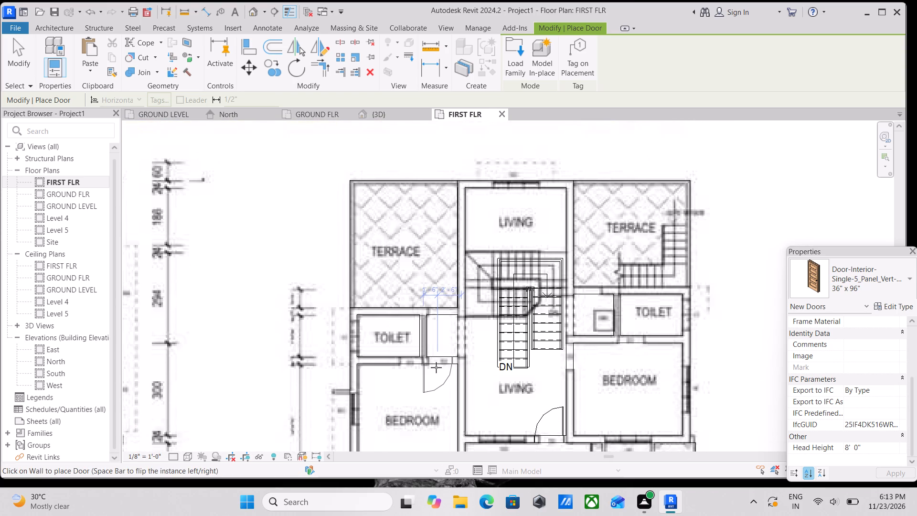
scroll(436, 367, "up", 2)
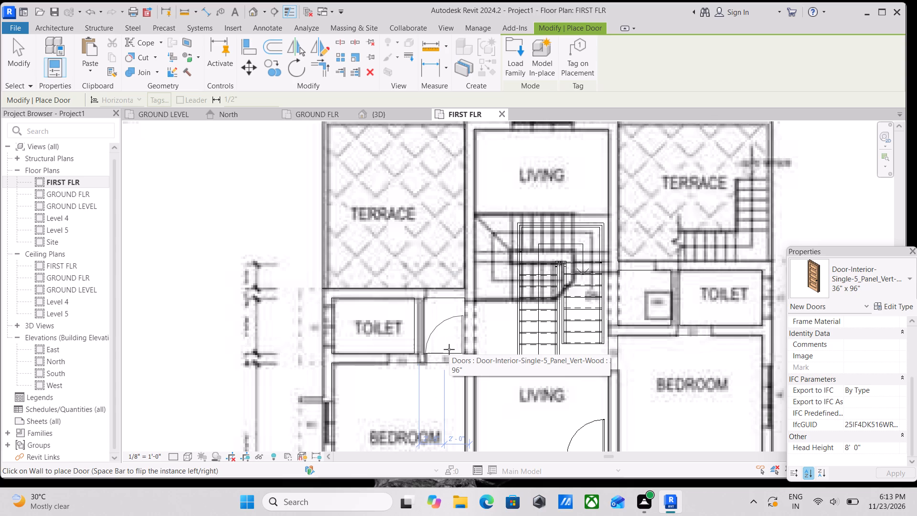
middle_click_drag(440, 379, 451, 342)
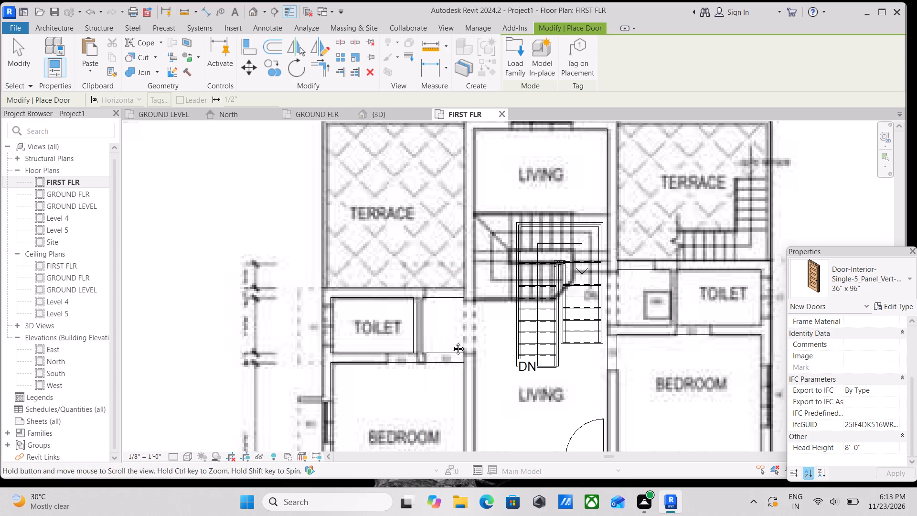
middle_click_drag(451, 342, 492, 292)
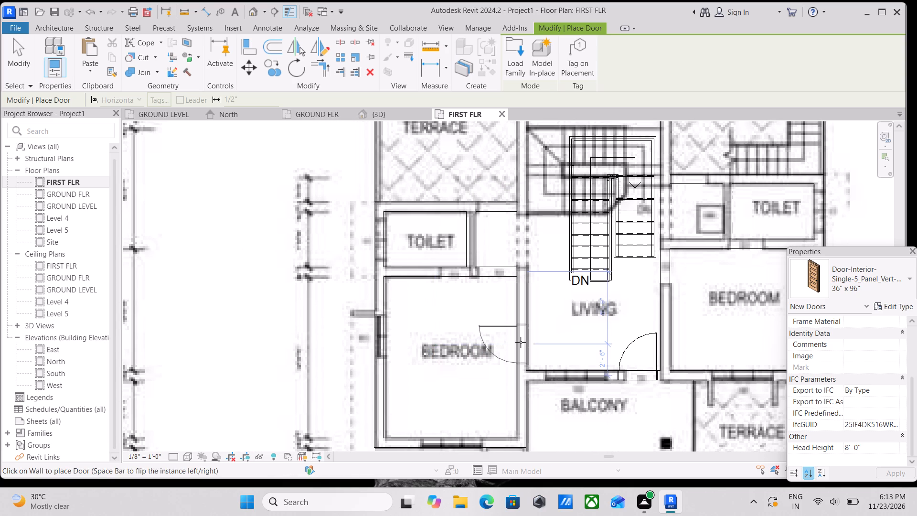
left_click(521, 342)
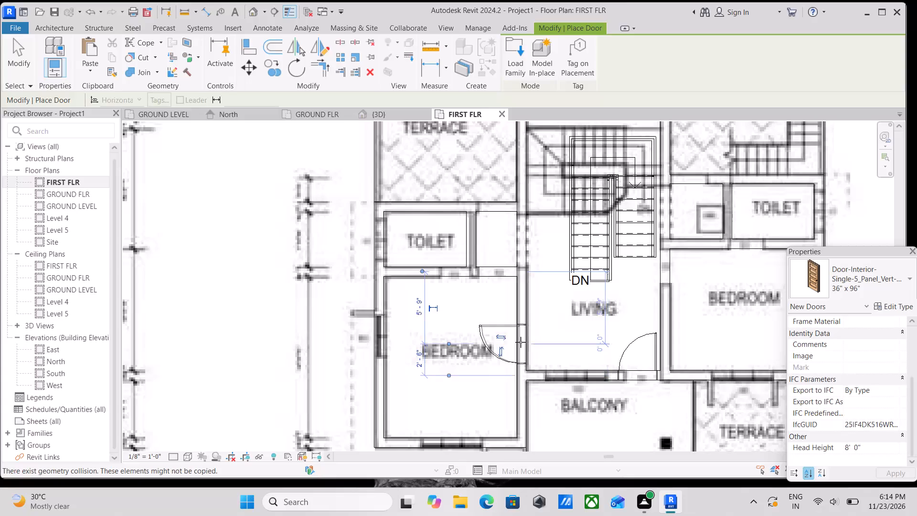
key("Escape")
key("Escape")
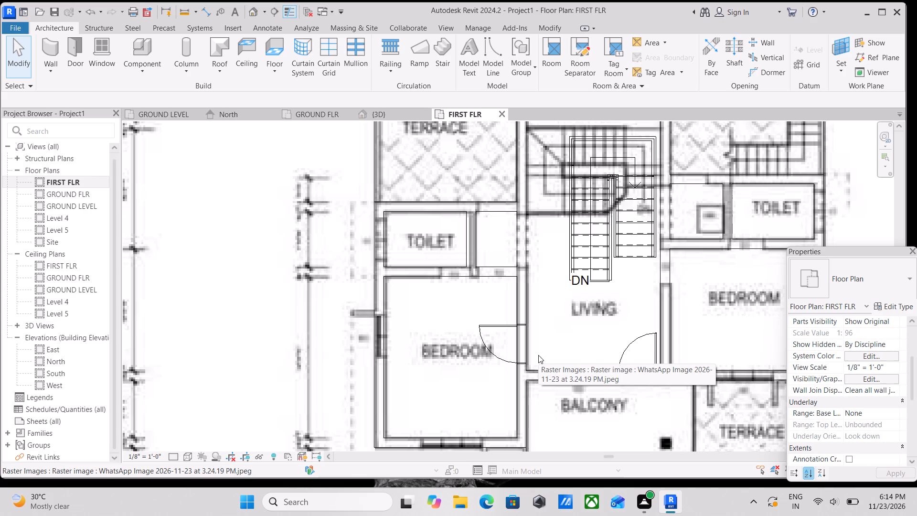
scroll(538, 355, "up", 2)
scroll(566, 331, "down", 2)
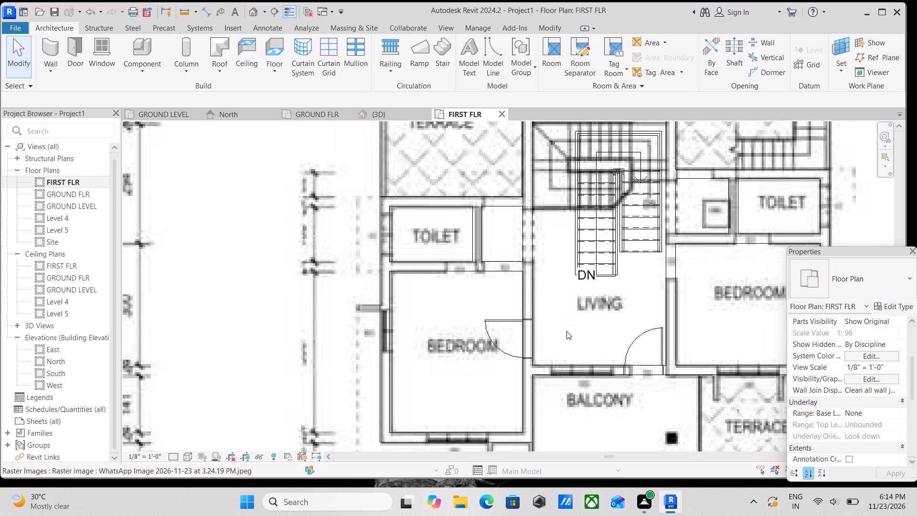
scroll(566, 331, "down", 1)
key("Escape")
key("Escape")
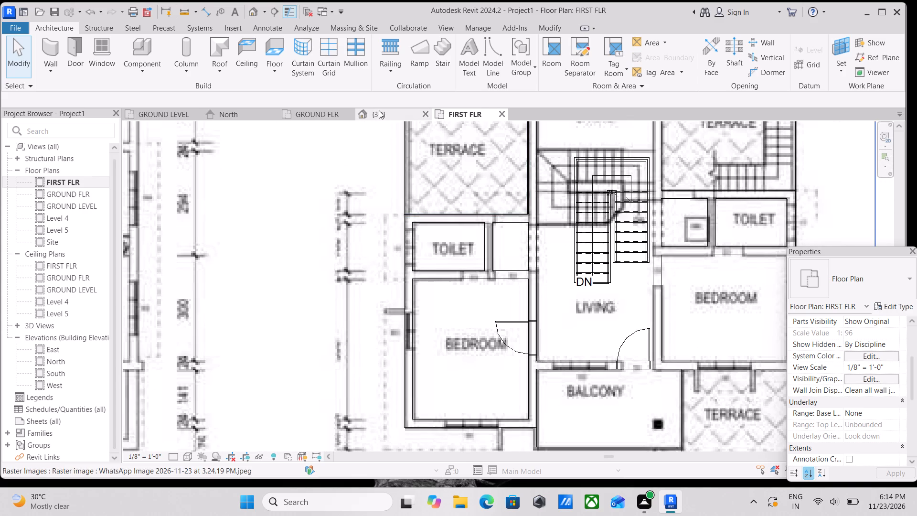
In the 3D view, open the profile of the WALL 9" wall between the left bedroom and toilet passage and the living room for editing.
left_click(379, 110)
scroll(521, 396, "down", 5)
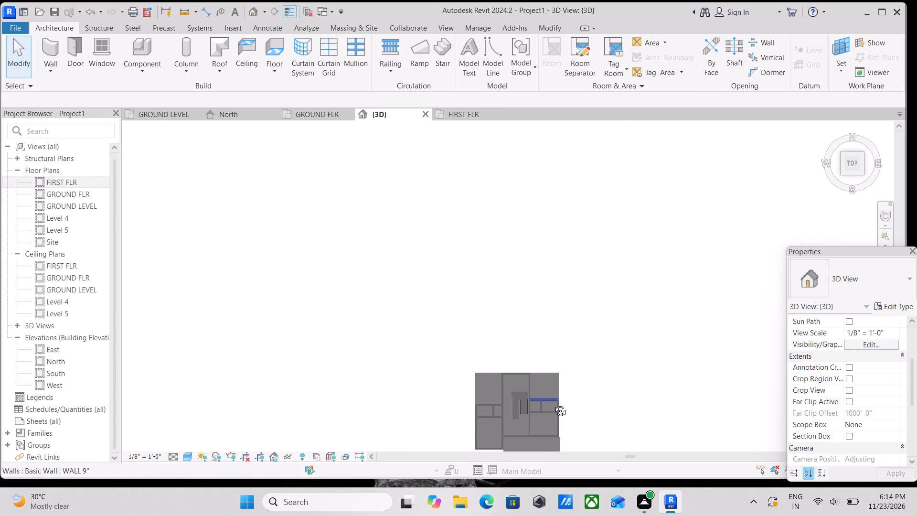
middle_click_drag(553, 404, 628, 218, "shift")
middle_click_drag(565, 385, 509, 378, "shift")
scroll(544, 409, "up", 1)
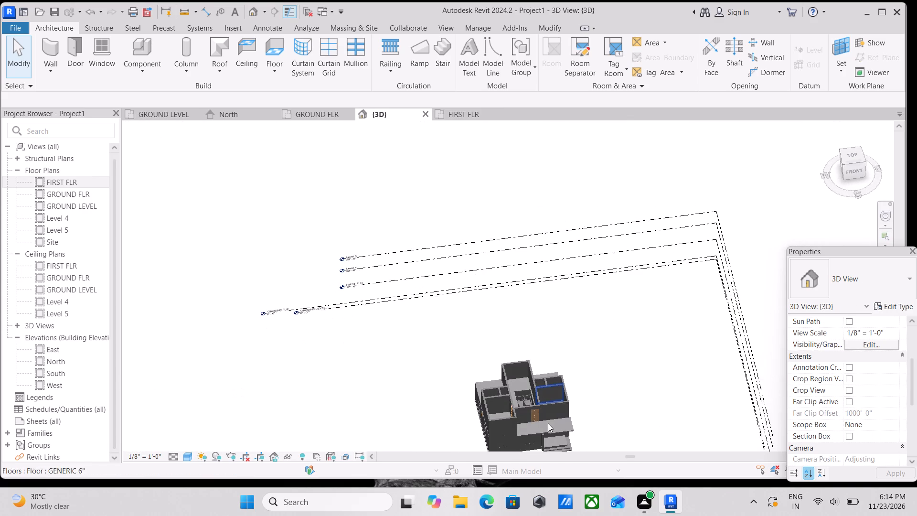
scroll(548, 423, "up", 1)
scroll(545, 422, "down", 1, "shift")
middle_click_drag(542, 420, 408, 380, "shift")
scroll(481, 363, "up", 3)
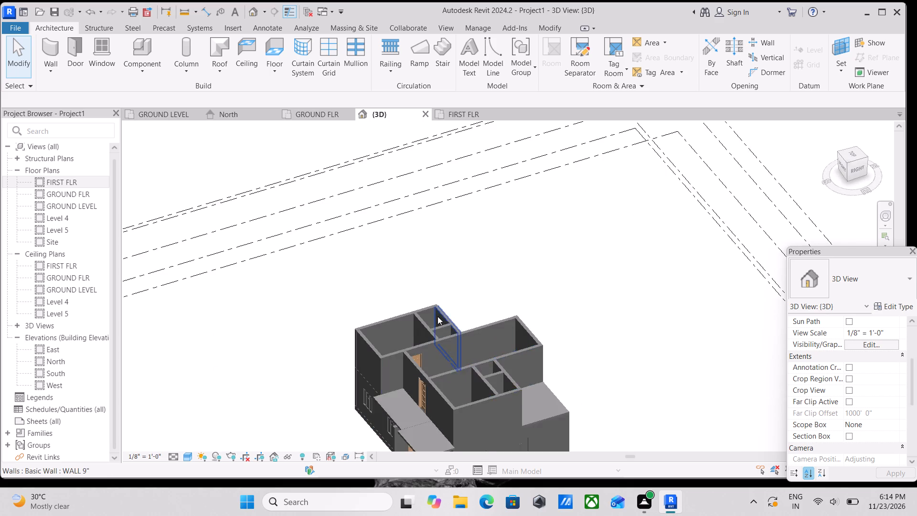
scroll(437, 316, "up", 3)
middle_click_drag(436, 355, 395, 355, "shift")
middle_click_drag(504, 355, 494, 358, "shift")
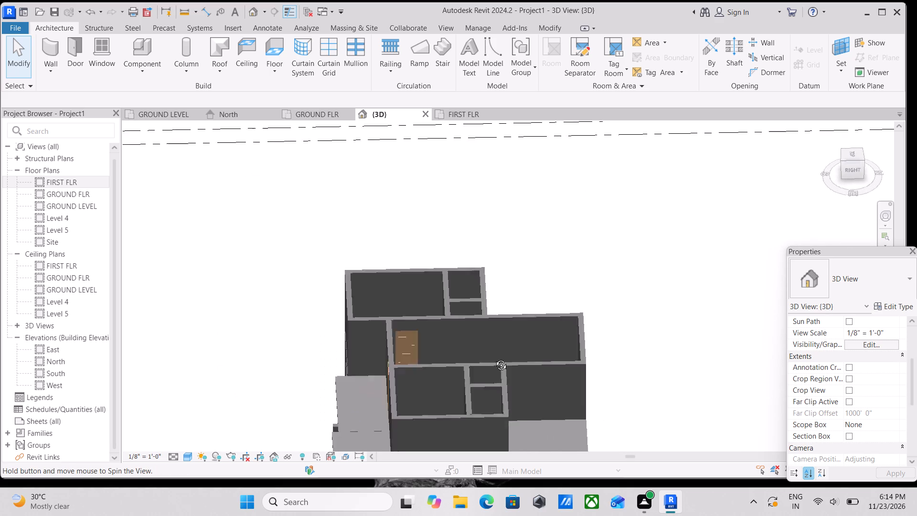
middle_click_drag(494, 358, 491, 362, "shift")
scroll(466, 318, "up", 2)
scroll(466, 318, "down", 3)
middle_click_drag(466, 318, 505, 359)
scroll(472, 353, "up", 3)
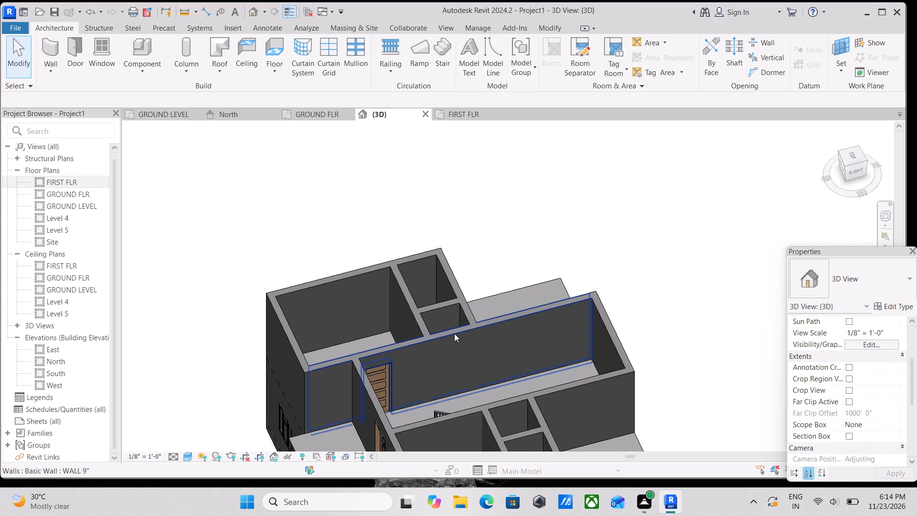
left_click(454, 333)
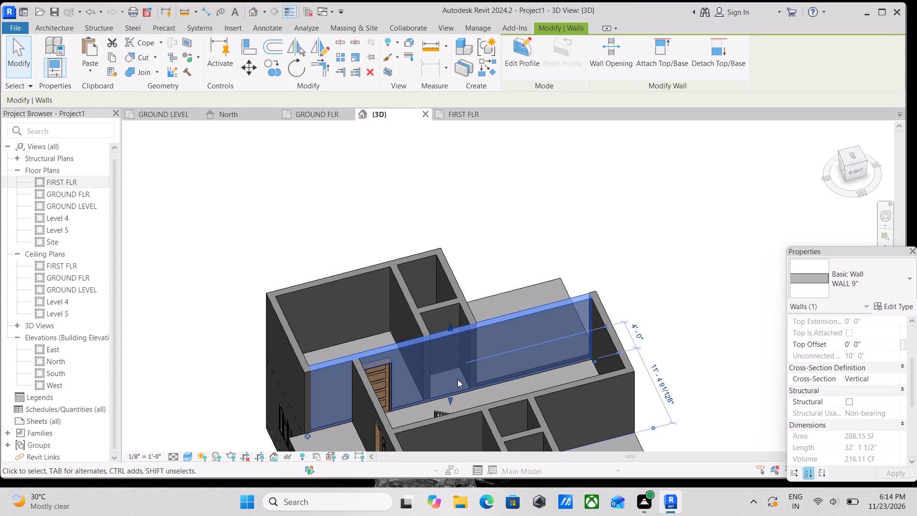
scroll(458, 379, "up", 2)
scroll(449, 337, "down", 1)
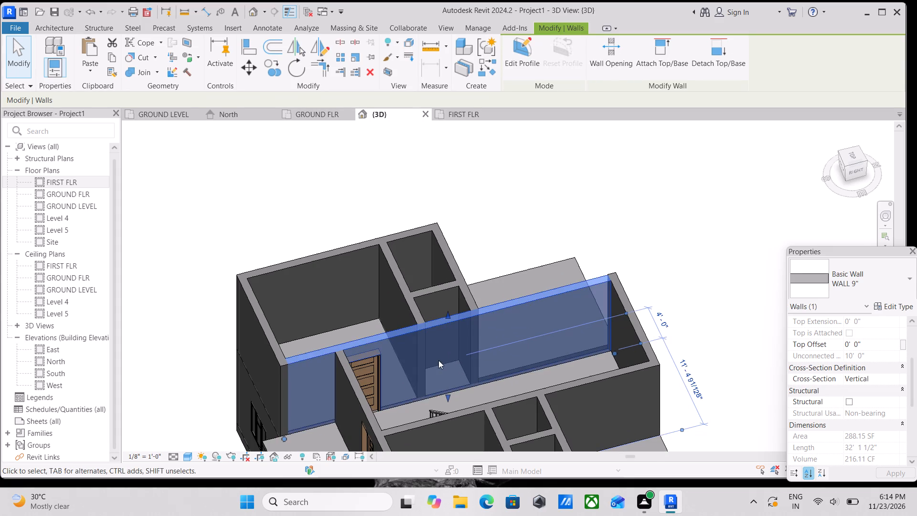
middle_click_drag(438, 360, 449, 363)
scroll(449, 363, "up", 2)
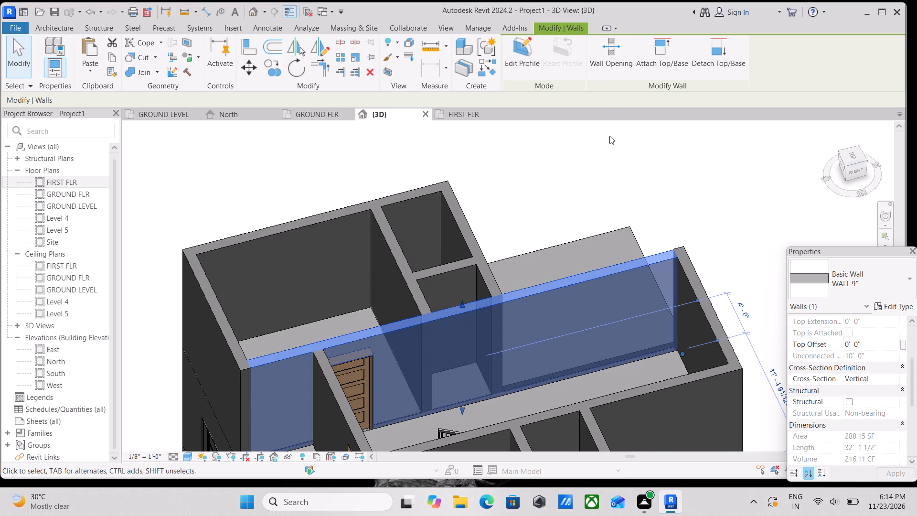
left_click(515, 61)
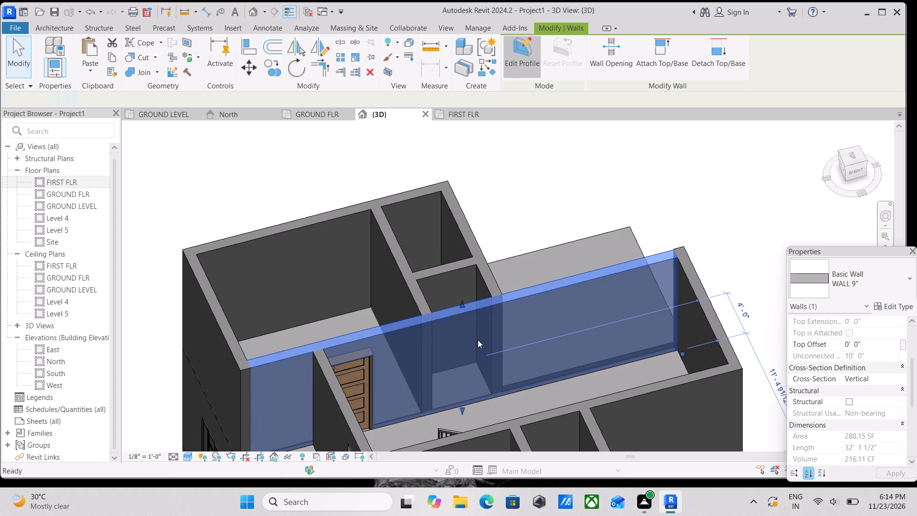
scroll(474, 385, "up", 2)
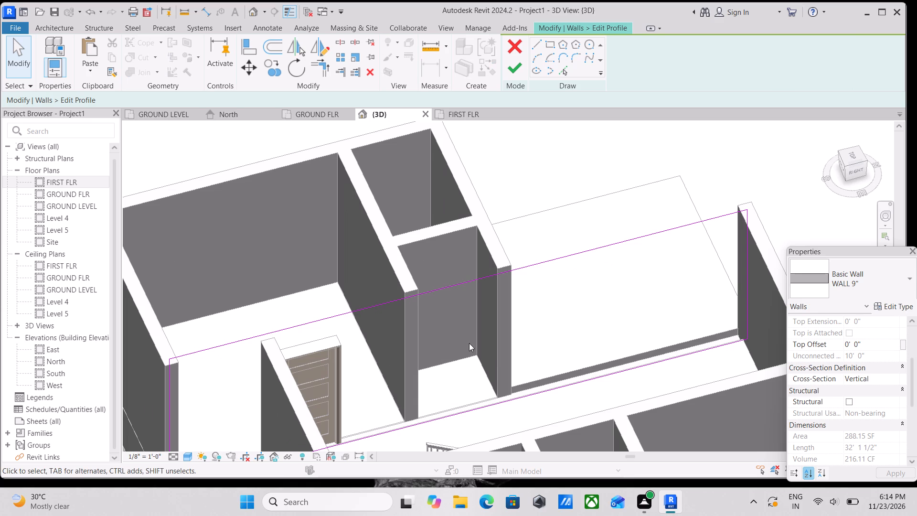
Sketch a 7'-0" vertical line at the wall's base across the toilet passage, about 1'-0" from the bedroom partition.
left_click(534, 46)
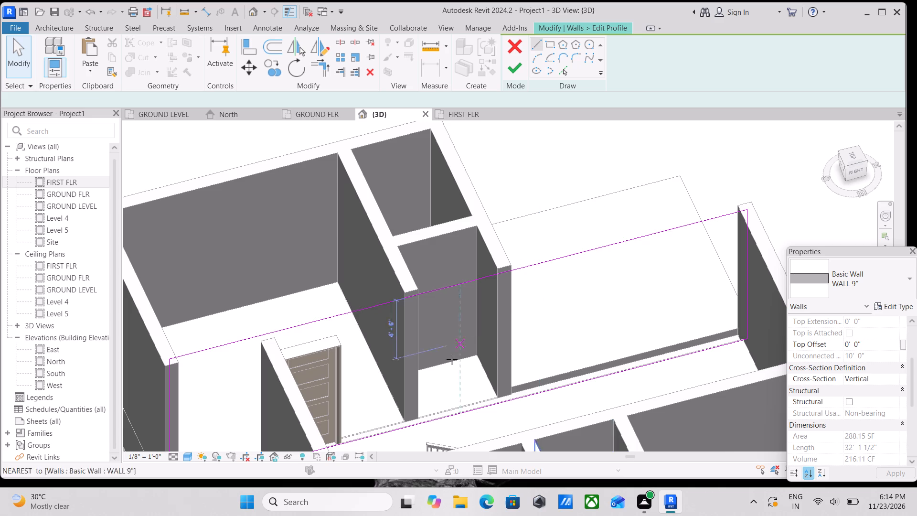
scroll(451, 368, "up", 3)
middle_click_drag(438, 405, 448, 357)
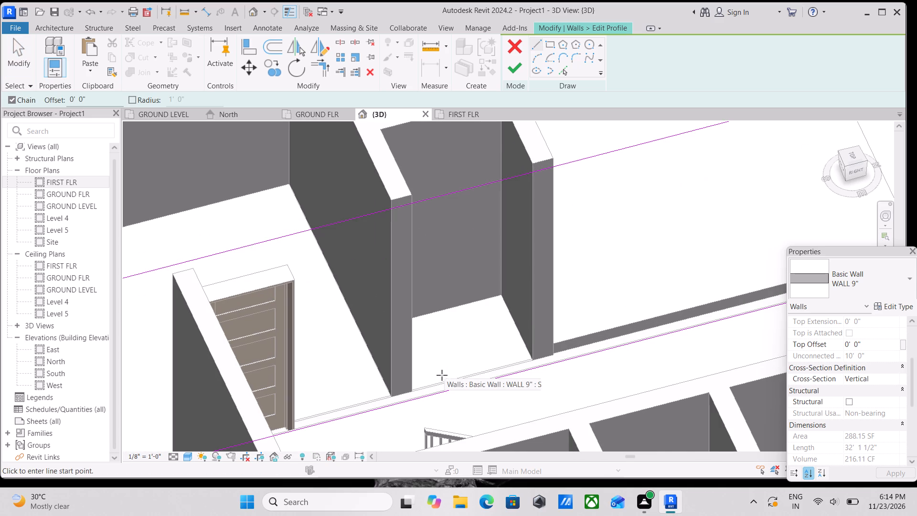
left_click(434, 383)
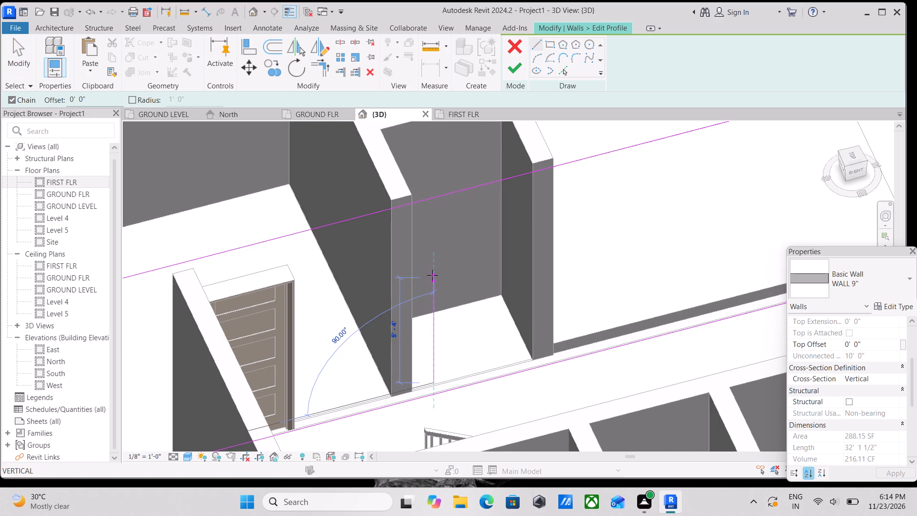
left_click(434, 246)
key("Escape")
key("Escape")
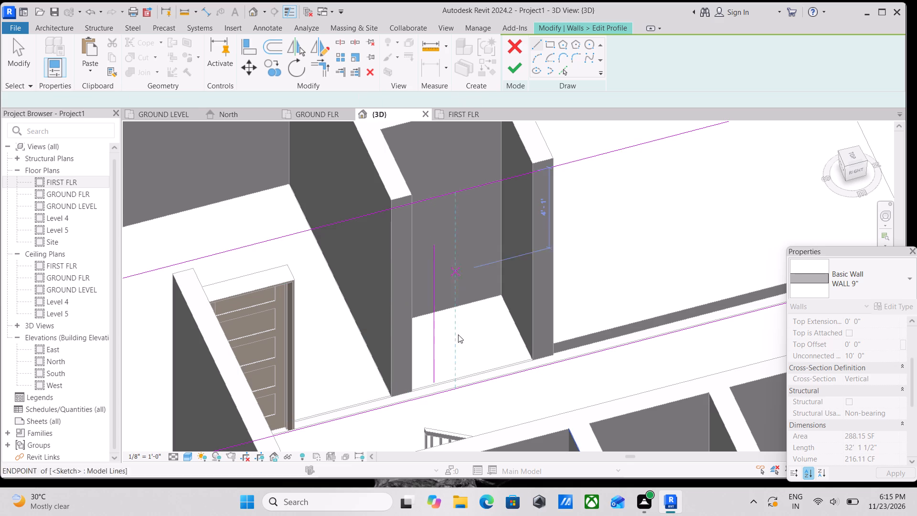
key("Escape")
Nudge the vertical sketch line two increments toward the bedroom partition.
left_click(436, 337)
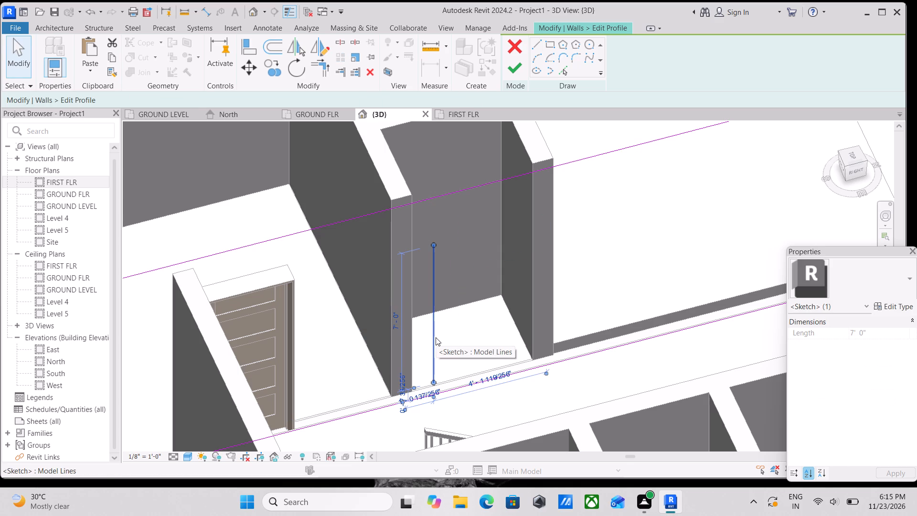
key("Left")
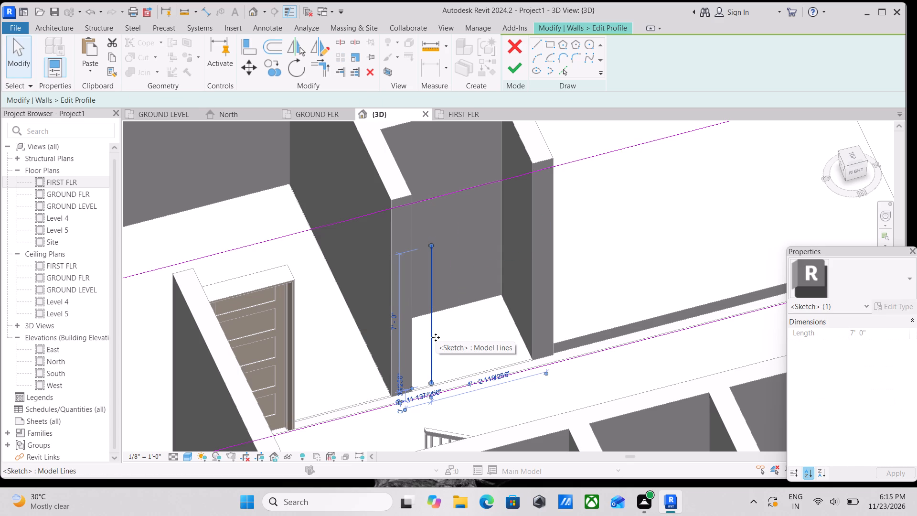
key("Left")
key("Escape")
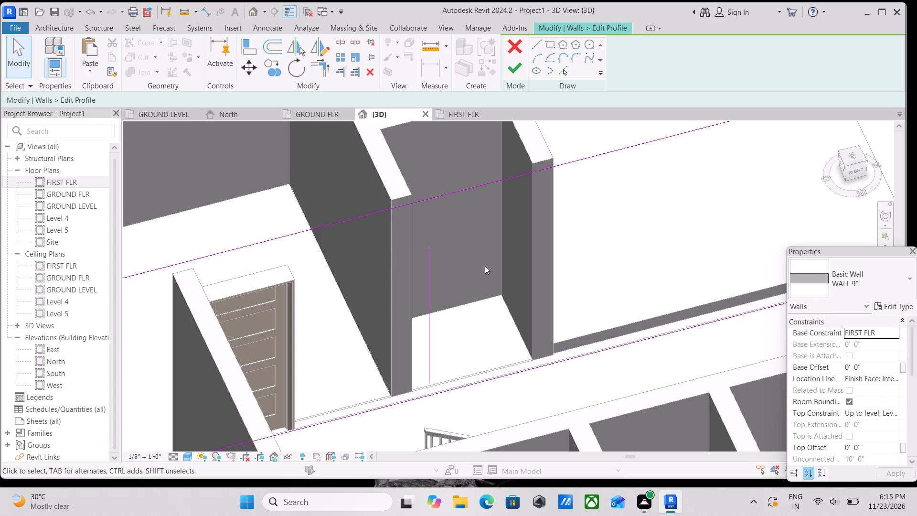
key("Escape")
Create a parallel copy of the vertical line with Pick Lines at a 3'-0" offset toward the terrace side of the passage.
scroll(429, 319, "up", 1)
scroll(431, 367, "up", 2)
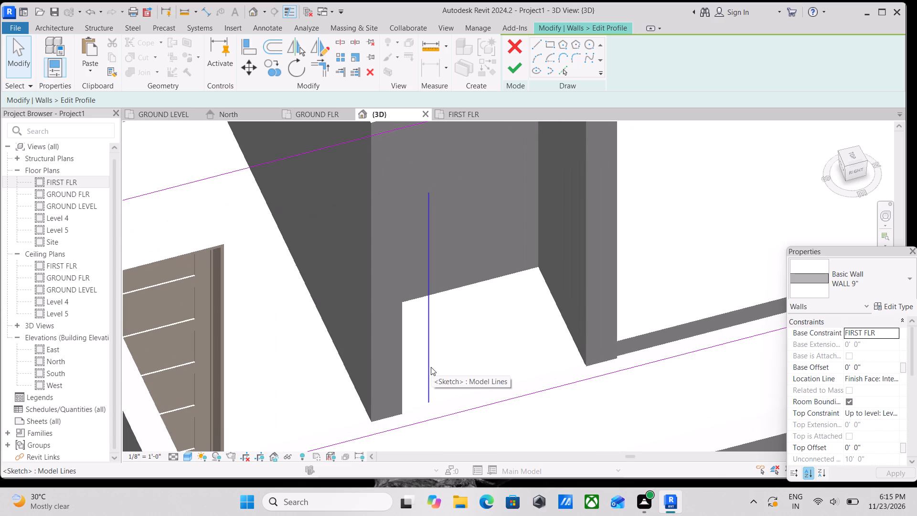
scroll(431, 367, "down", 3)
left_click(562, 70)
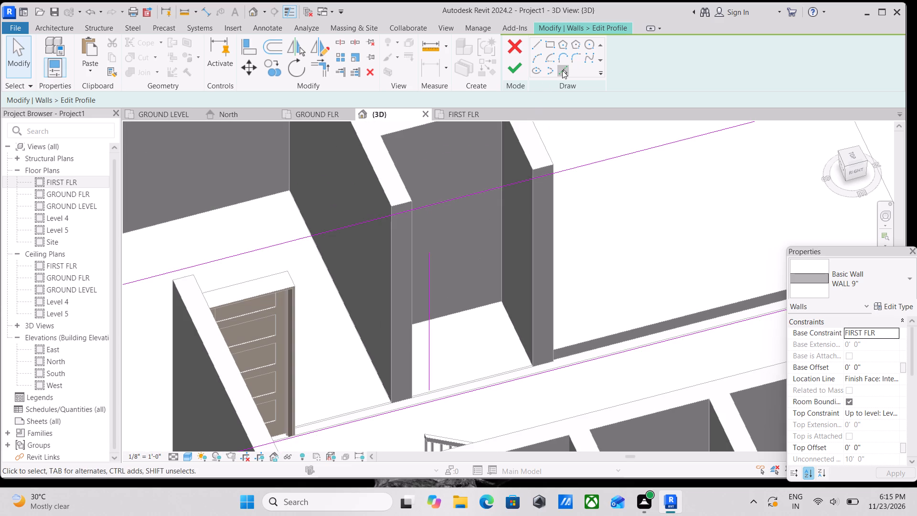
left_click_drag(74, 95, 56, 96)
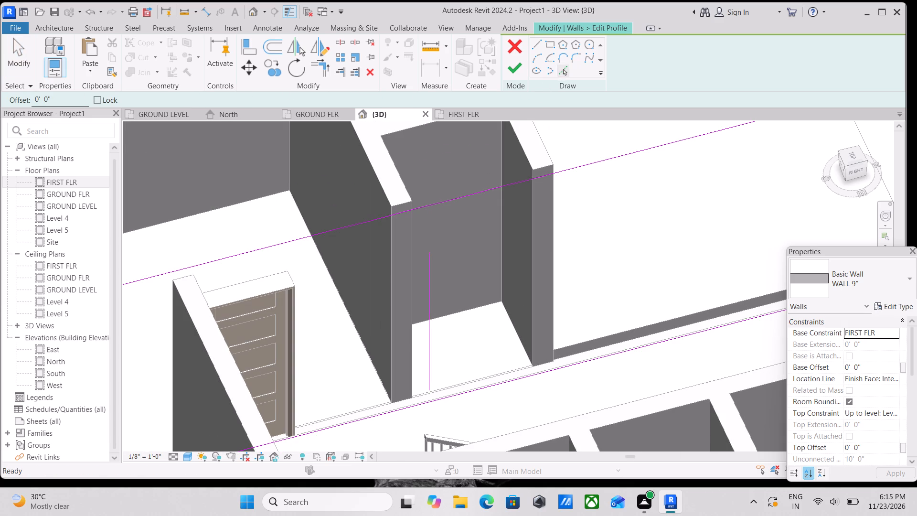
left_click_drag(56, 96, 8, 101)
type("3'")
key("Return")
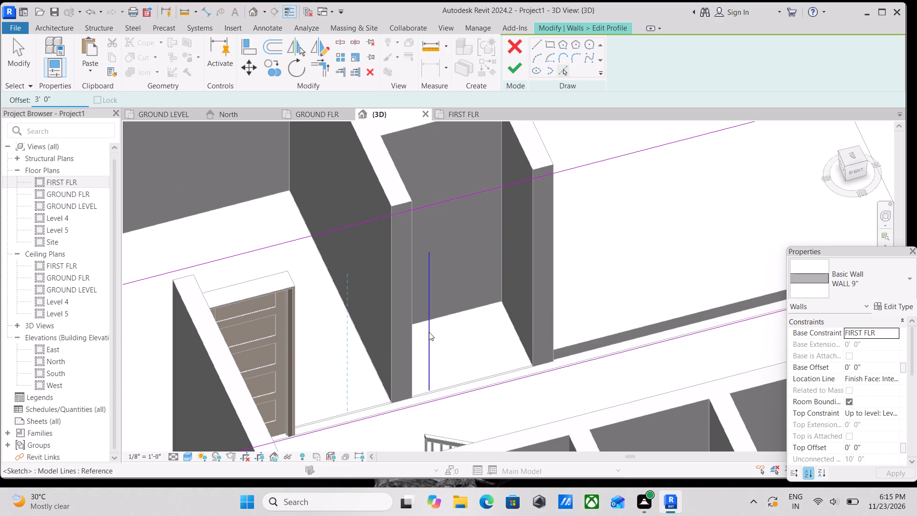
left_click(432, 332)
key("Escape")
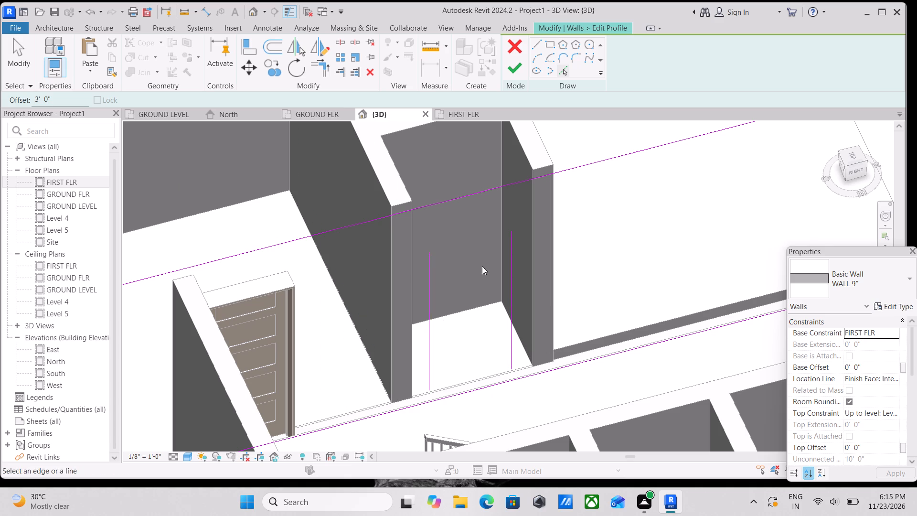
Sketch a partial-ellipse arch joining the tops of the two vertical lines, rising about 1'-6" above them.
key("Escape")
key("Escape")
key("Escape")
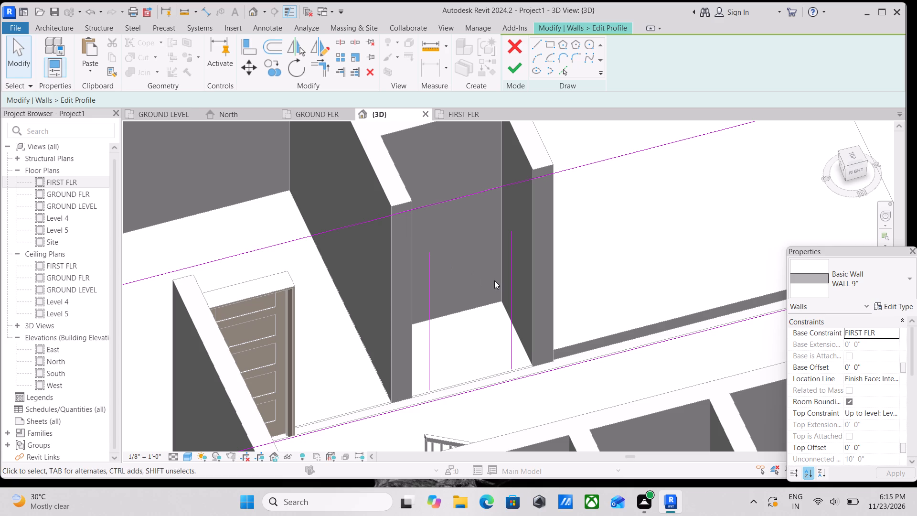
left_click(550, 71)
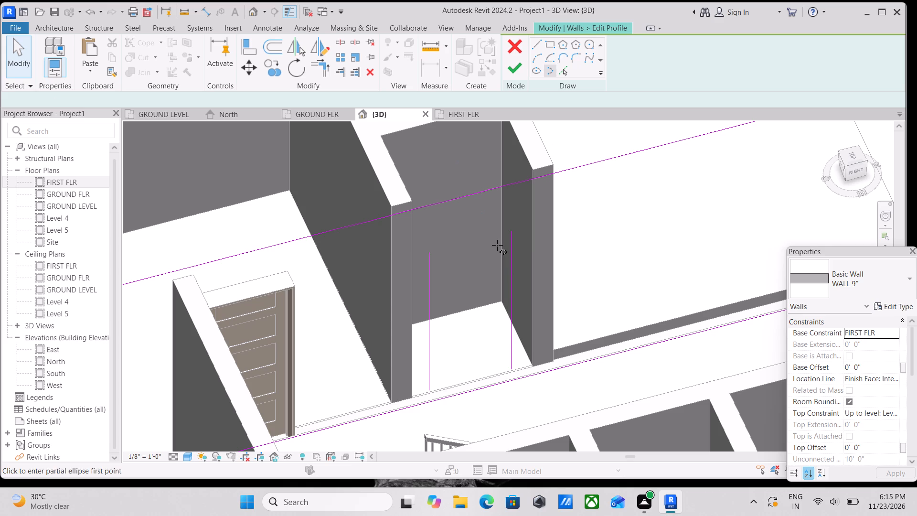
left_click(511, 229)
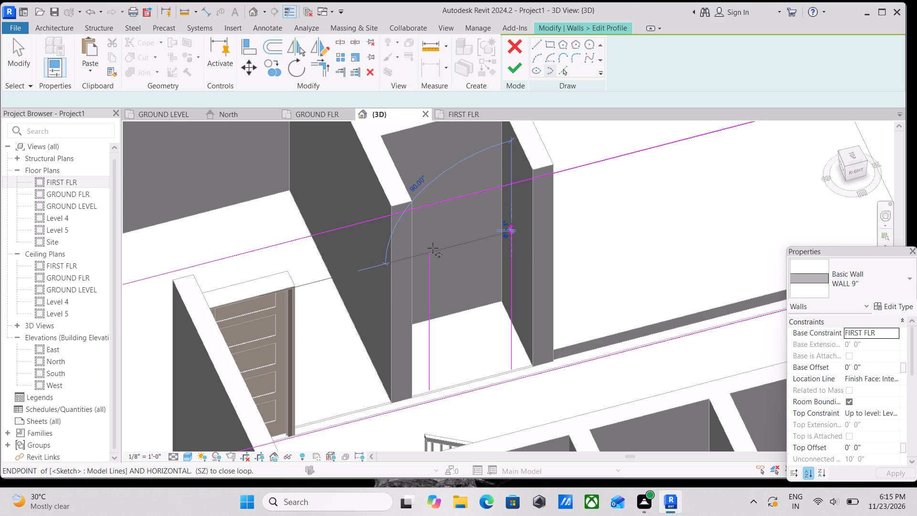
left_click(428, 252)
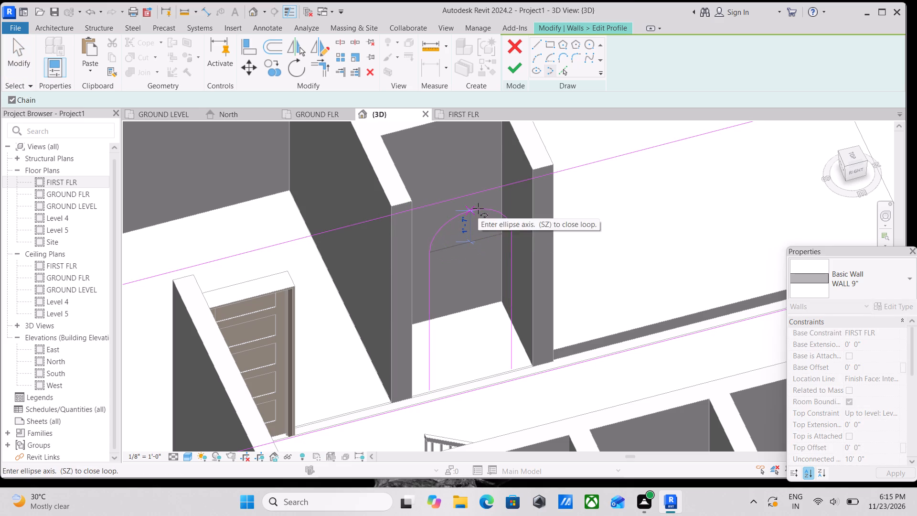
scroll(478, 208, "up", 2)
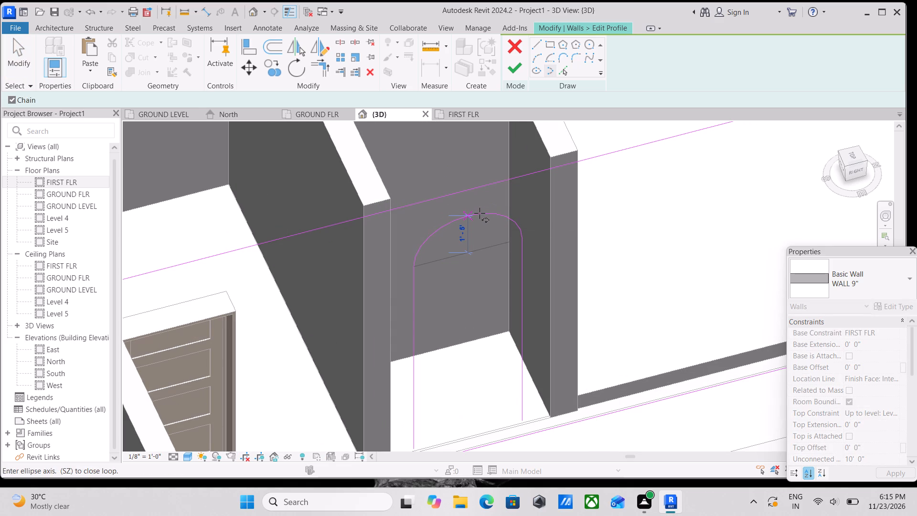
left_click(480, 213)
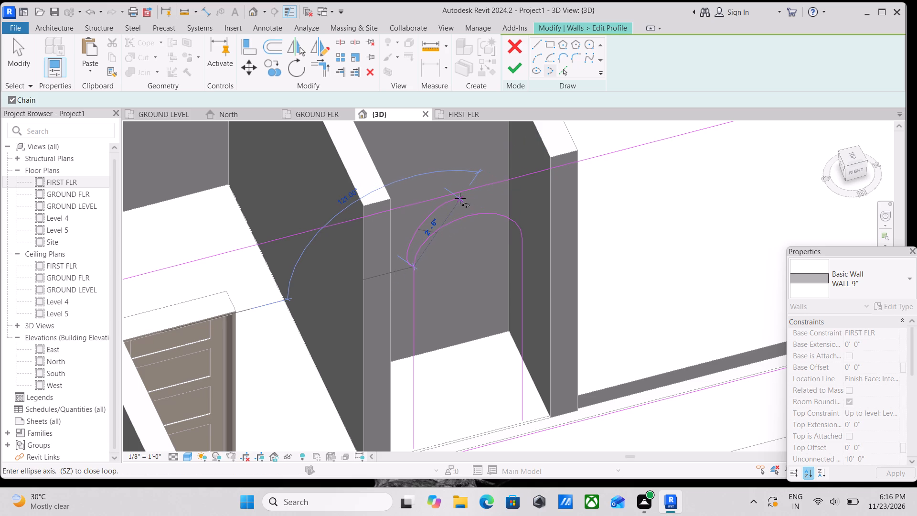
key("Escape")
key("Escape")
key("Escape")
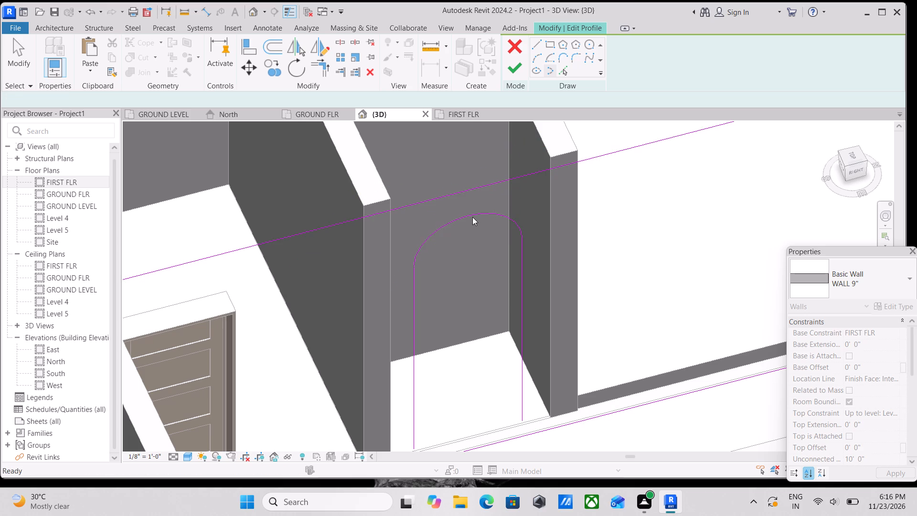
Stretch the arch's crown upward to a rise of about 1'-9".
left_click(472, 215)
left_click(468, 213)
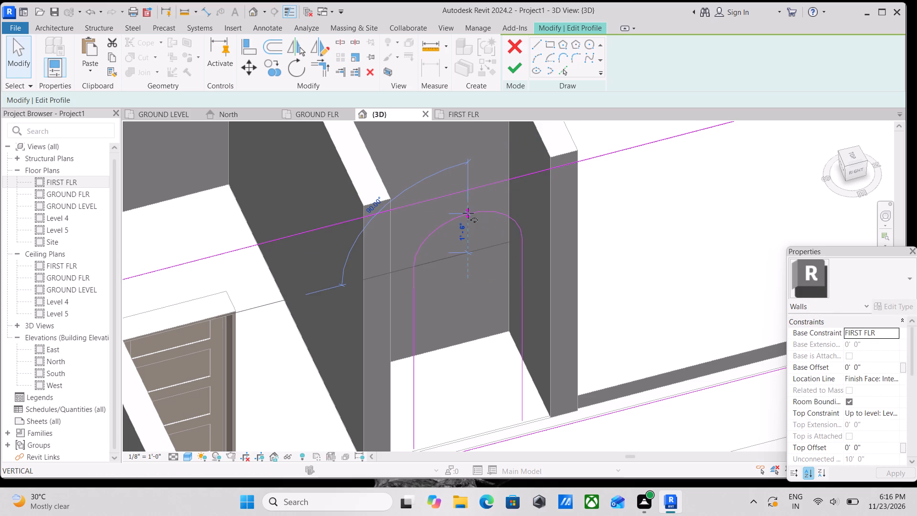
key("Escape")
left_click(470, 213)
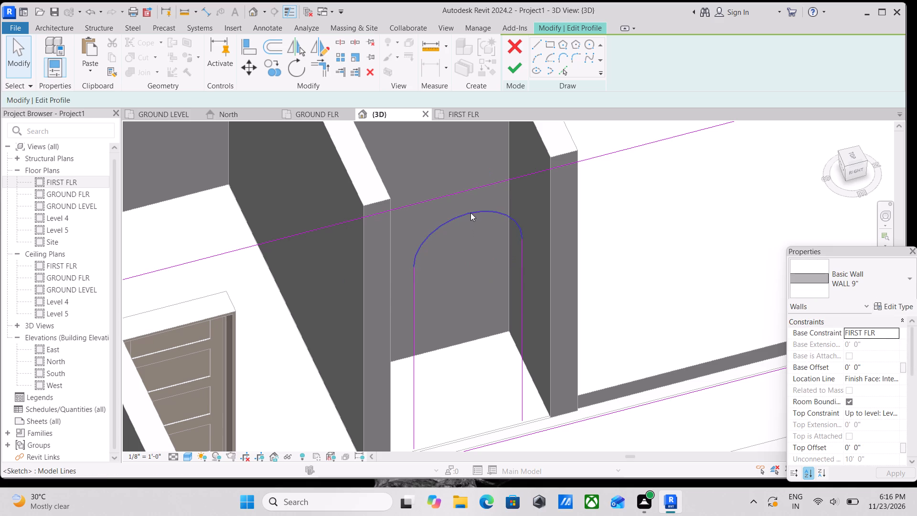
left_click_drag(468, 212, 469, 207)
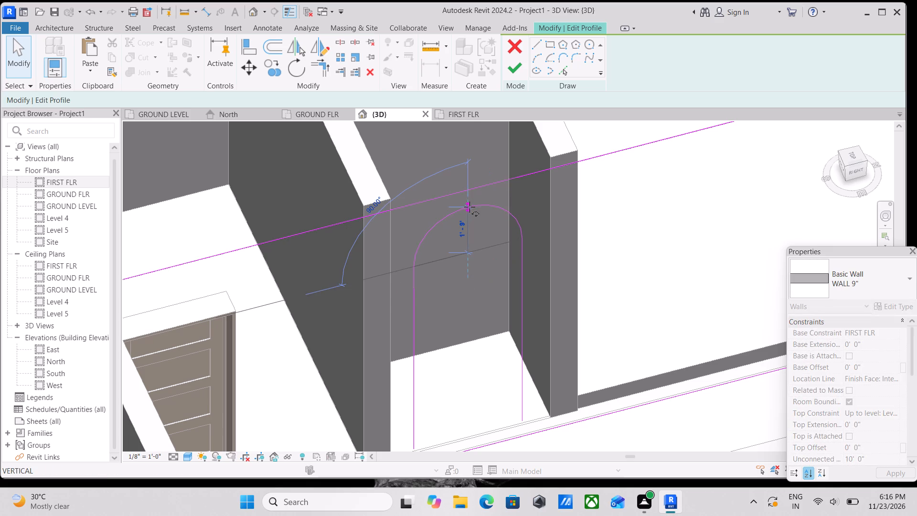
left_click_drag(469, 207, 470, 206)
key("Escape")
key("Escape")
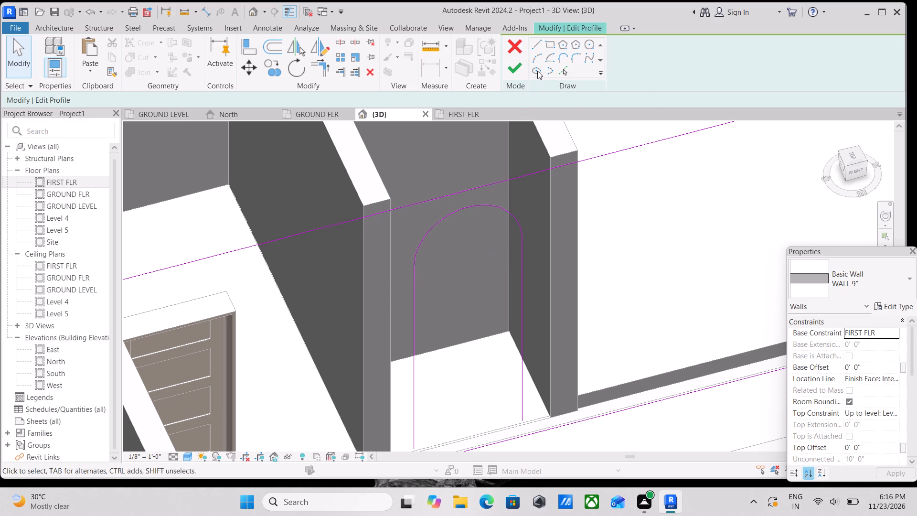
Close the opening's base with a 3'-0" straight line between the lower ends of the two vertical lines.
left_click(534, 46)
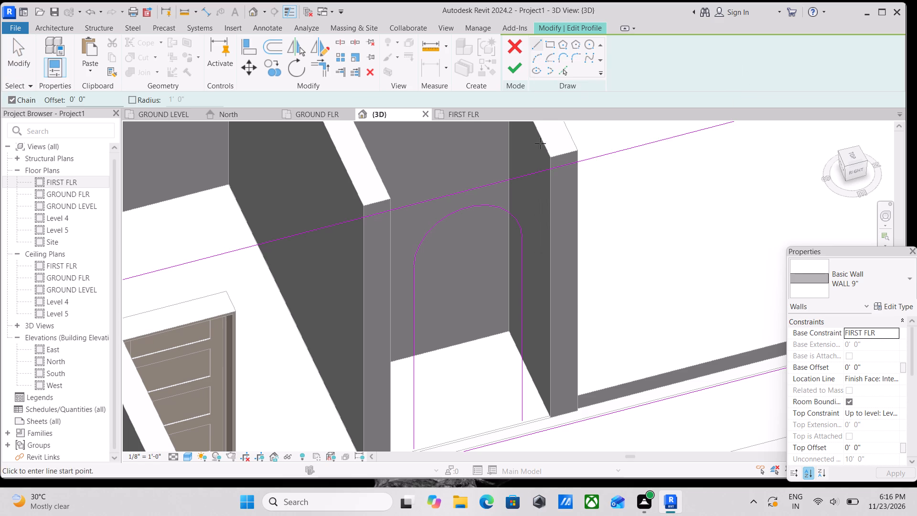
middle_click_drag(534, 348, 533, 224)
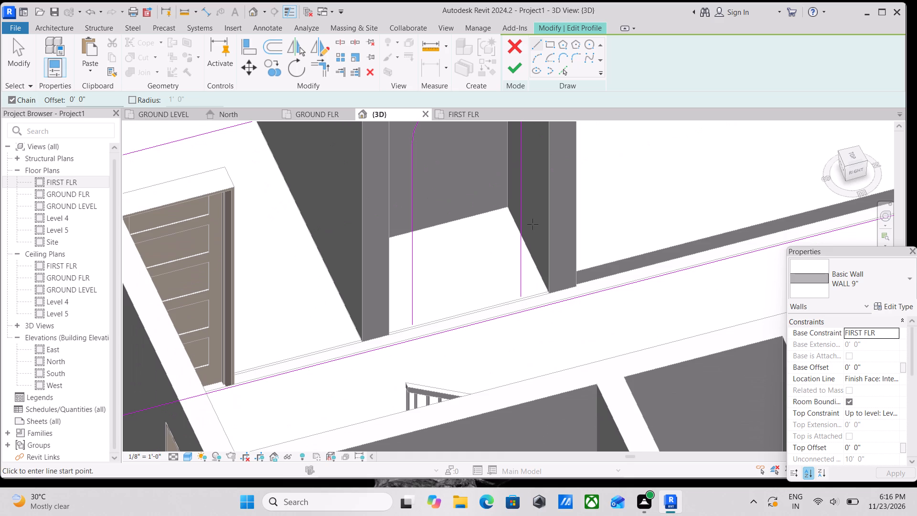
scroll(519, 290, "up", 1)
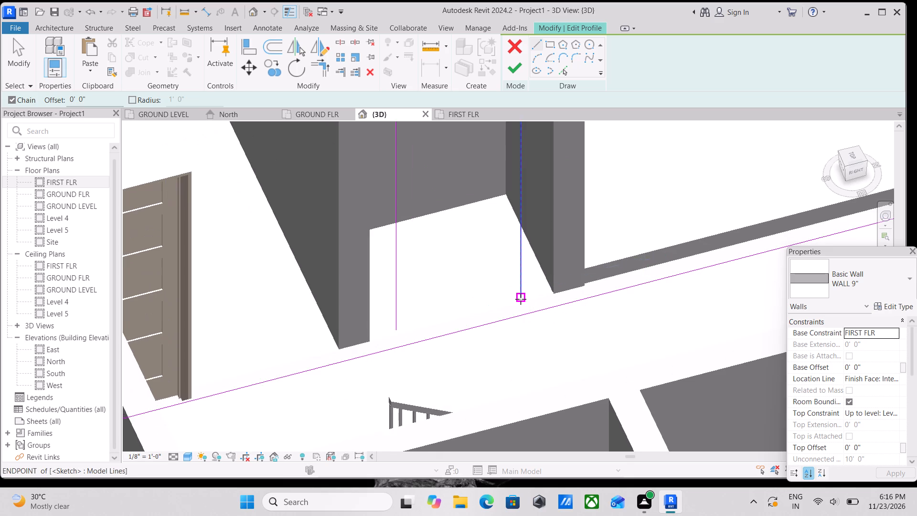
left_click(521, 299)
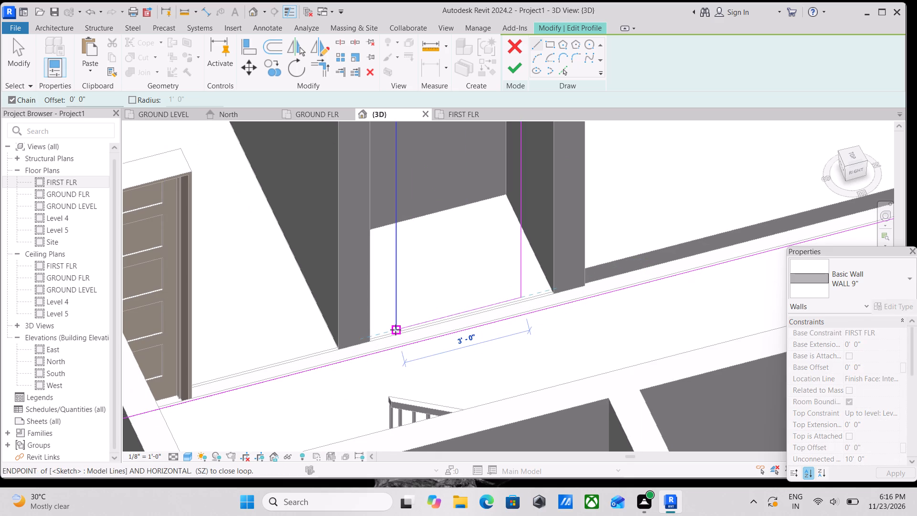
left_click(395, 330)
key("Escape")
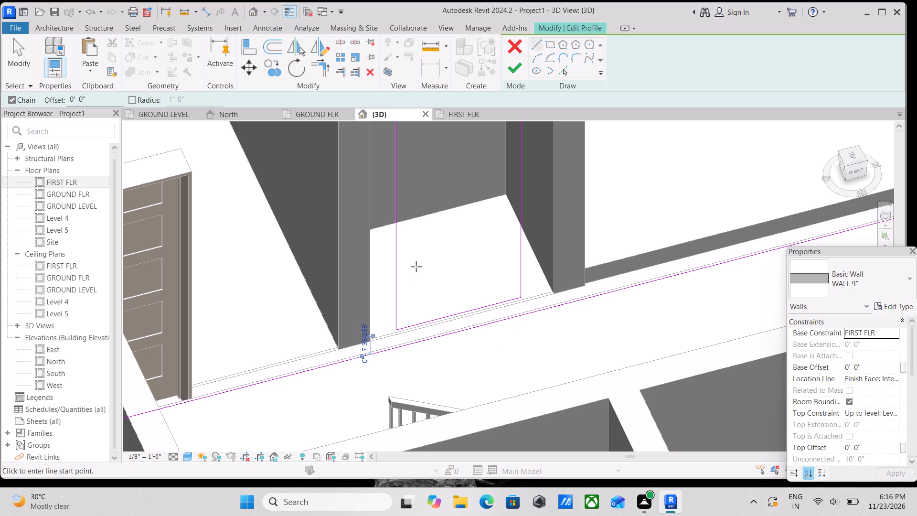
key("Escape")
Finish the wall profile edit to cut the arched passage opening through the living room wall.
scroll(416, 266, "down", 5)
middle_click_drag(422, 262, 454, 311)
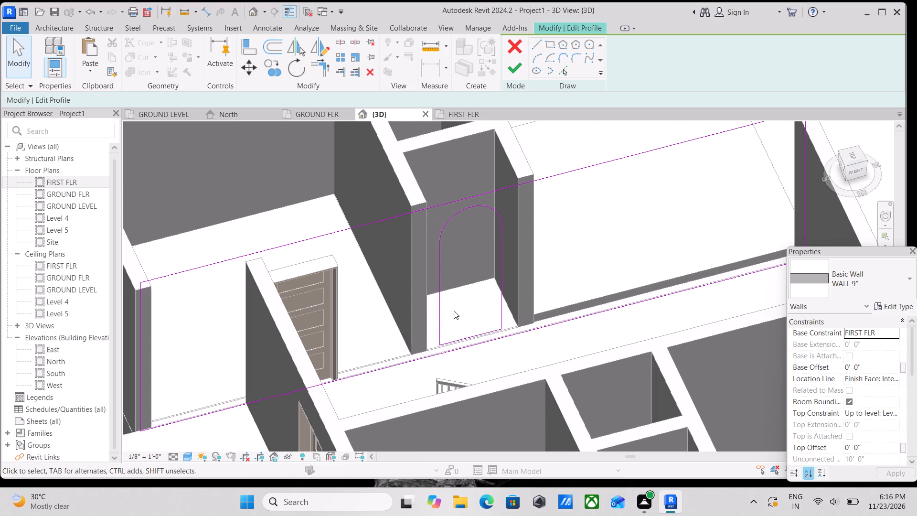
left_click(518, 66)
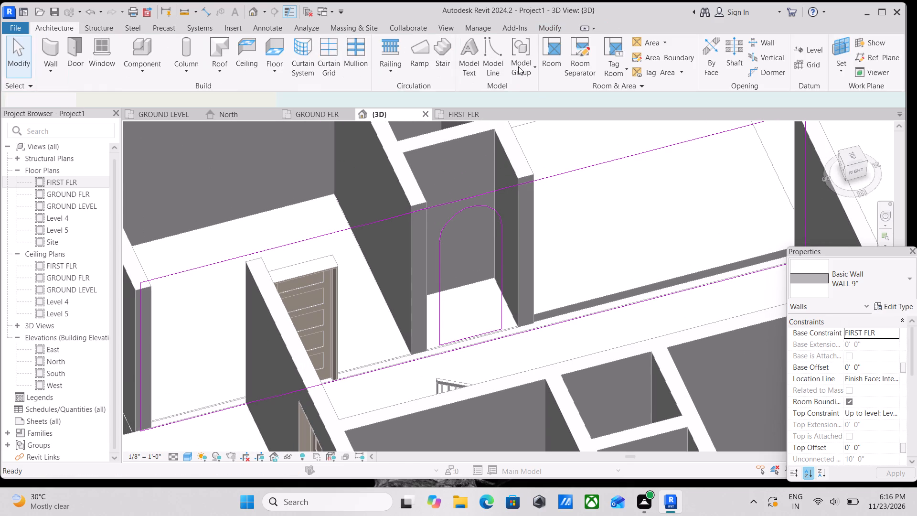
key("Escape")
scroll(464, 251, "down", 2)
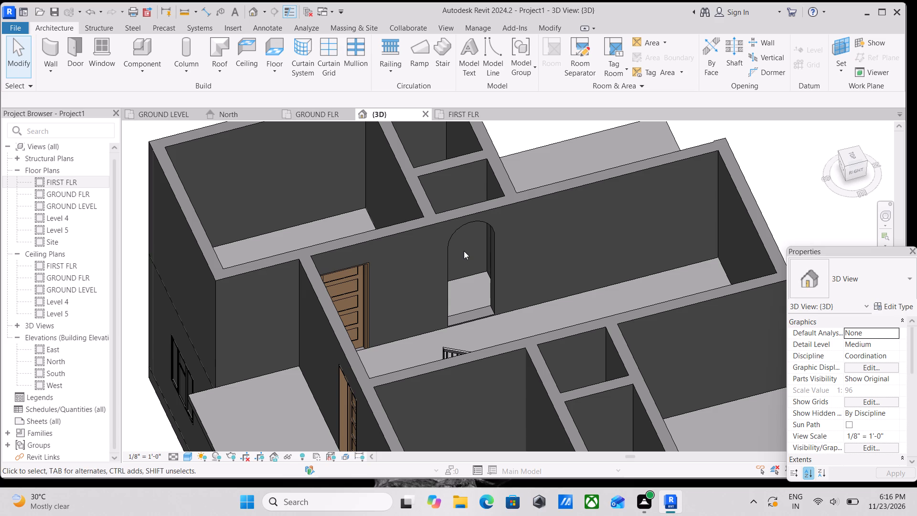
scroll(446, 270, "down", 2)
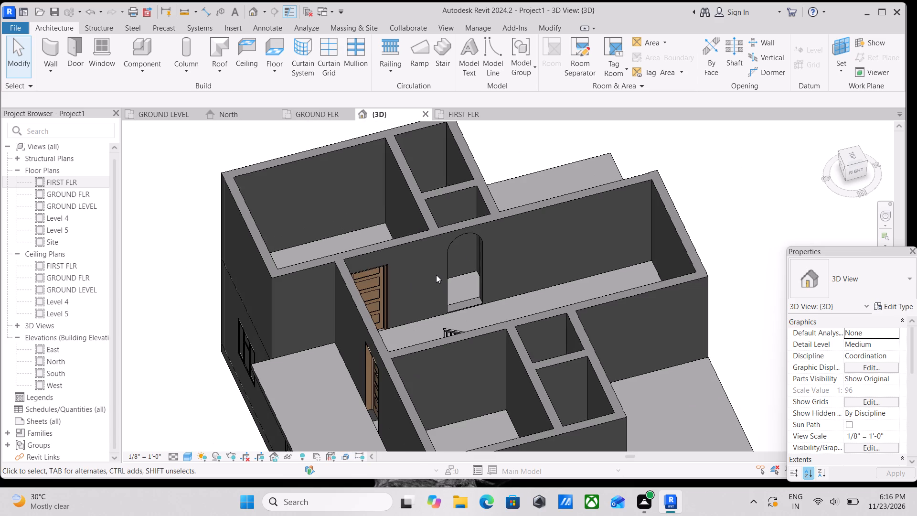
scroll(436, 275, "down", 4)
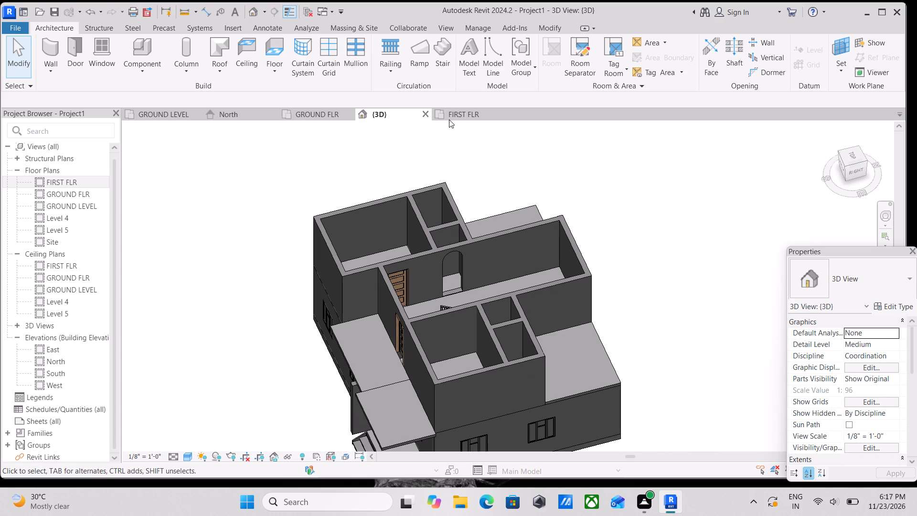
In the FIRST FLR plan, place a Window-Casement-Triple-Middle-Transom WINDOW 4' X 4' in the left bedroom's wall opposite the toilet, about 5'-8" from each end.
left_click(455, 114)
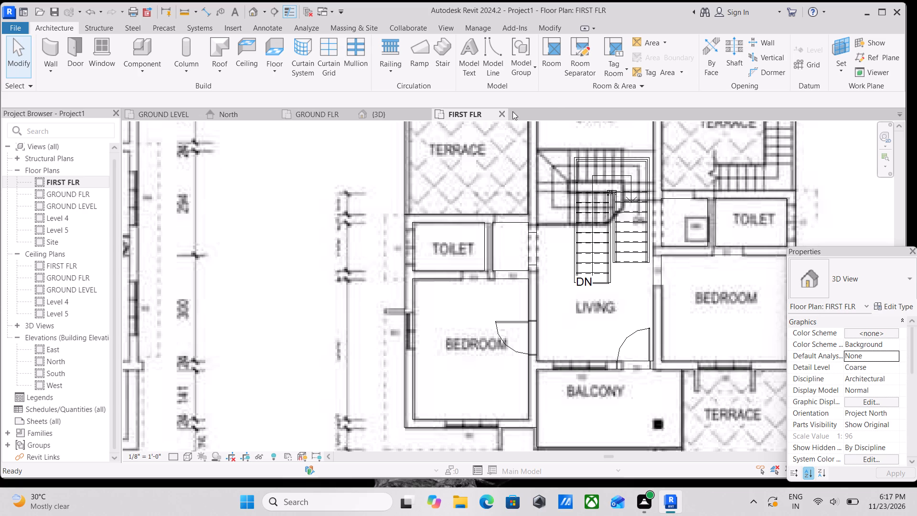
scroll(472, 245, "down", 2)
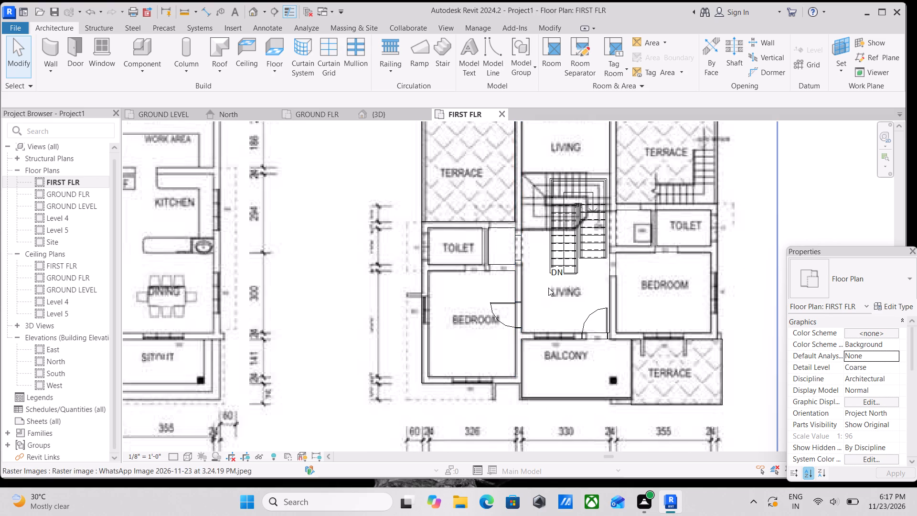
scroll(523, 289, "up", 3)
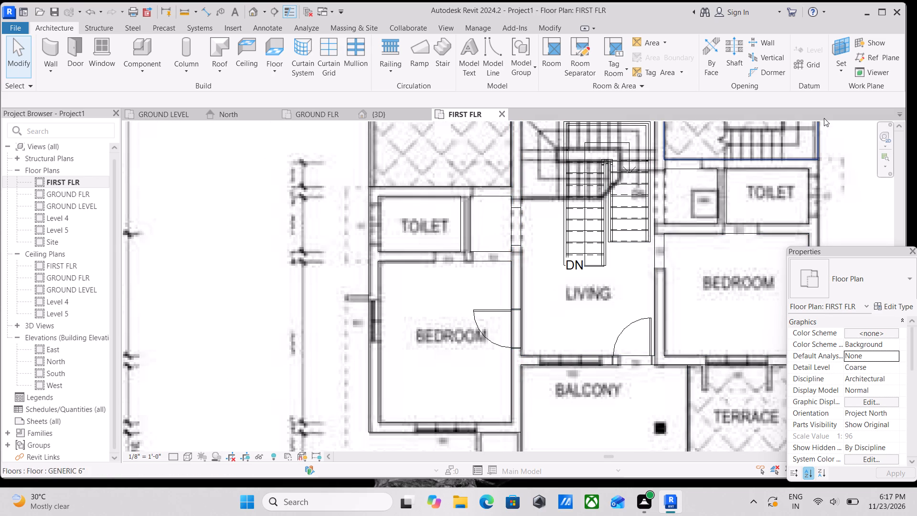
scroll(629, 333, "down", 2)
middle_click_drag(628, 333, 559, 311)
middle_click_drag(520, 240, 520, 242)
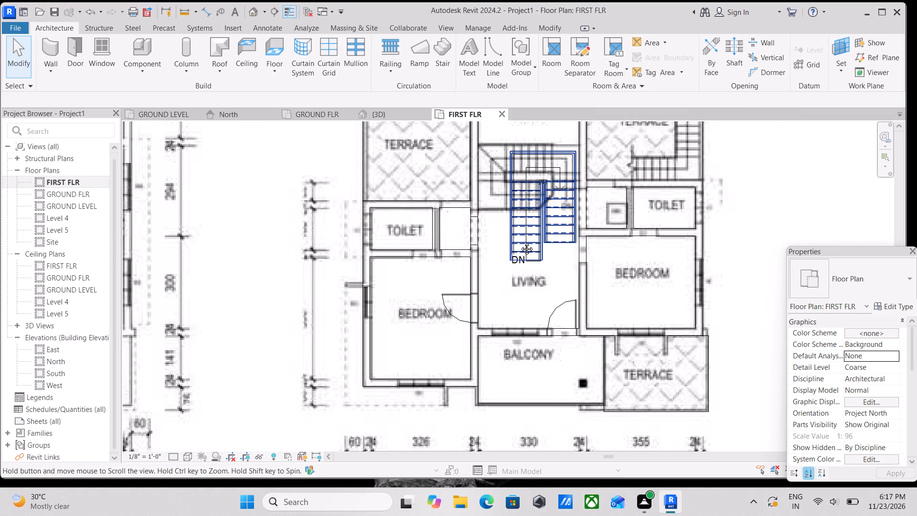
middle_click_drag(520, 242, 527, 280)
middle_click_drag(489, 327, 558, 213)
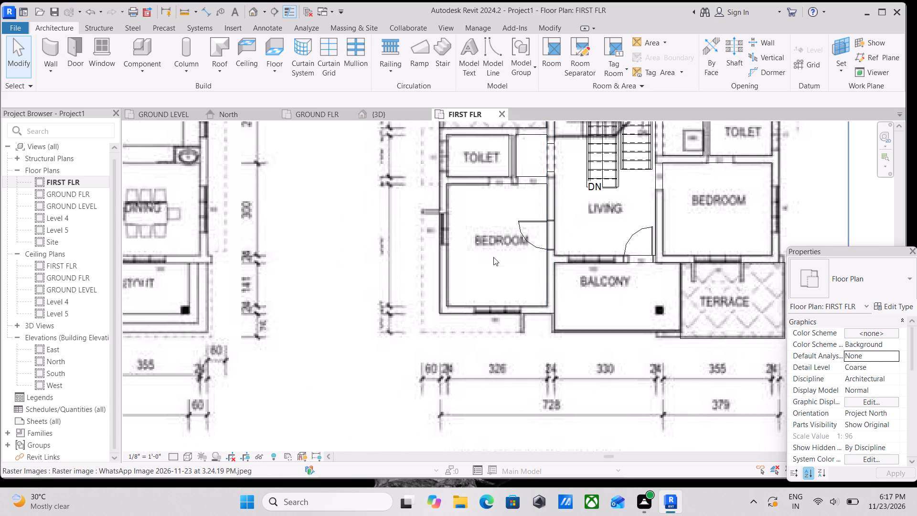
key("w")
key("n")
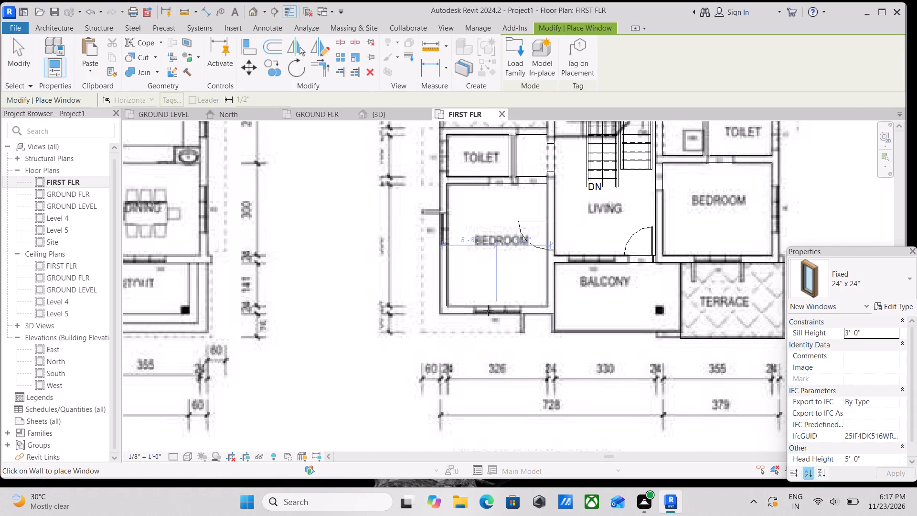
left_click(853, 293)
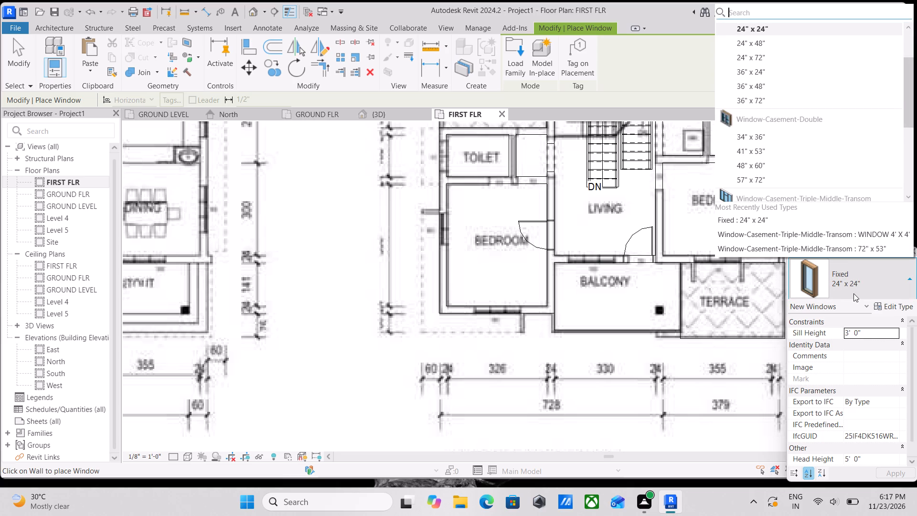
left_click(881, 282)
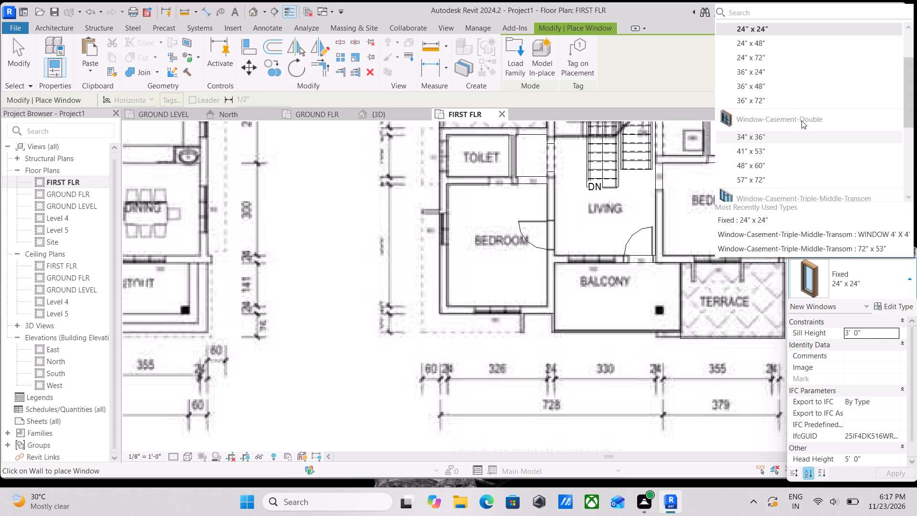
scroll(748, 169, "down", 2)
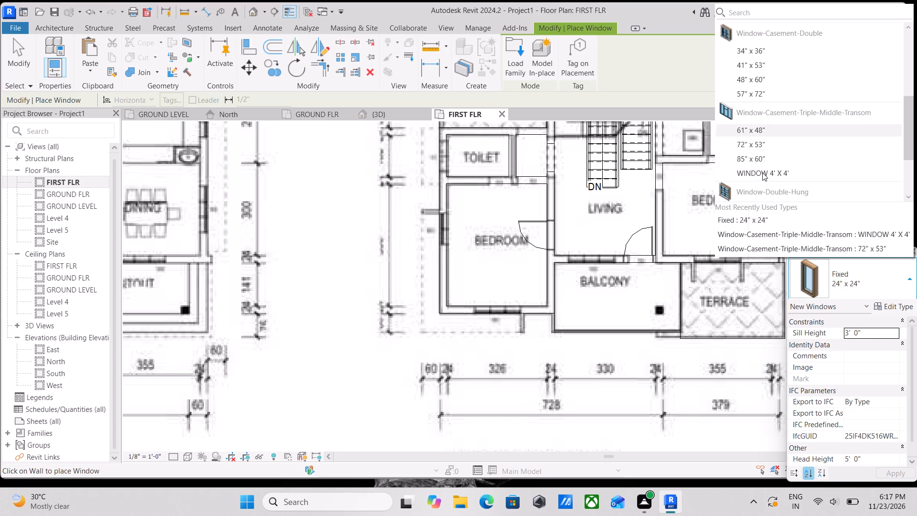
left_click(777, 169)
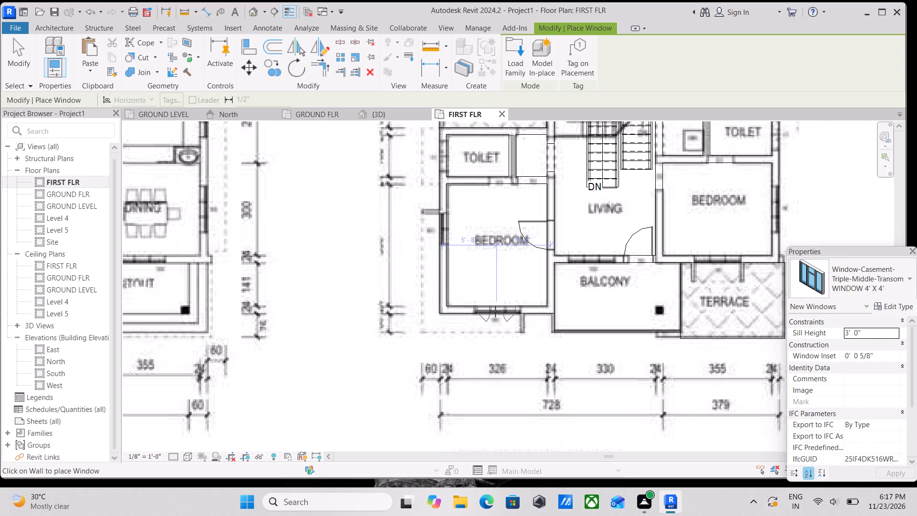
left_click(495, 312)
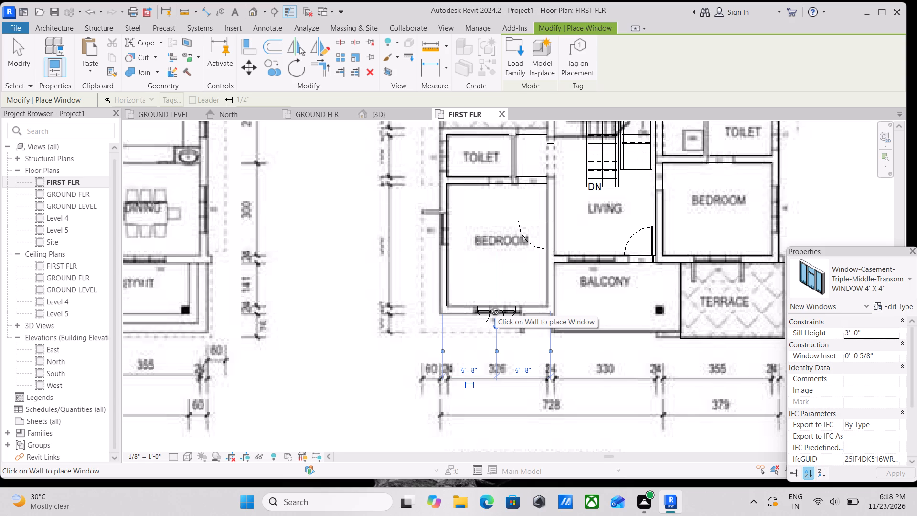
scroll(495, 312, "up", 1)
middle_click_drag(495, 312, 483, 263)
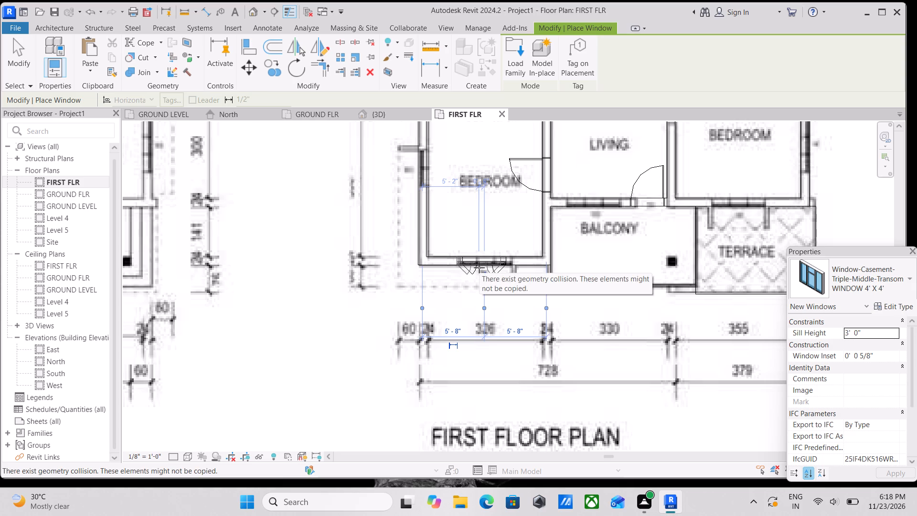
scroll(479, 268, "up", 3)
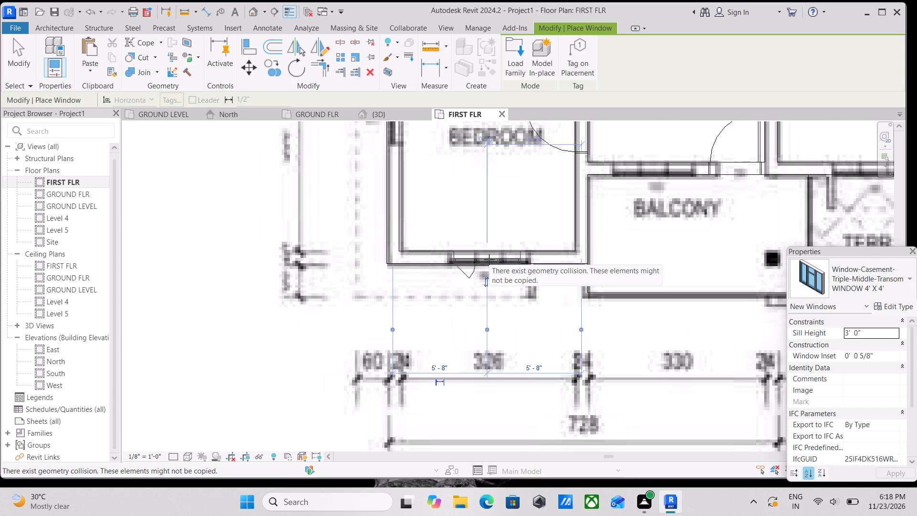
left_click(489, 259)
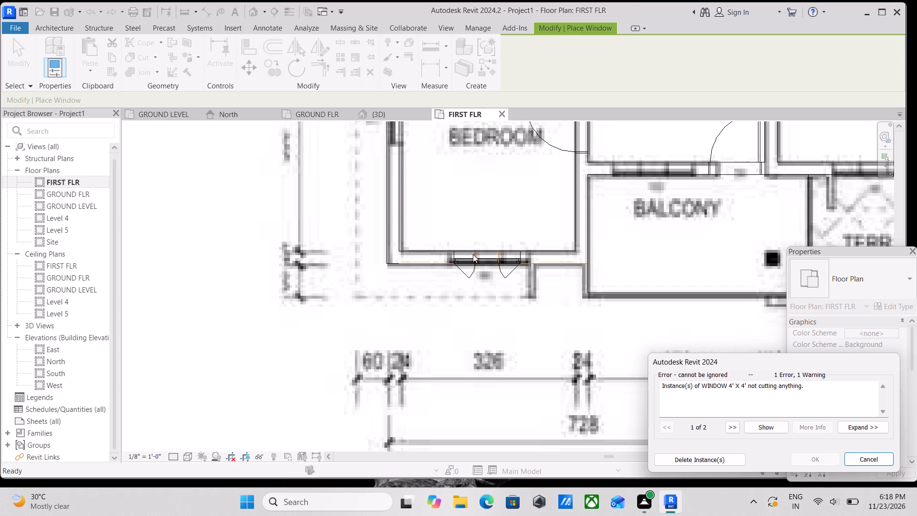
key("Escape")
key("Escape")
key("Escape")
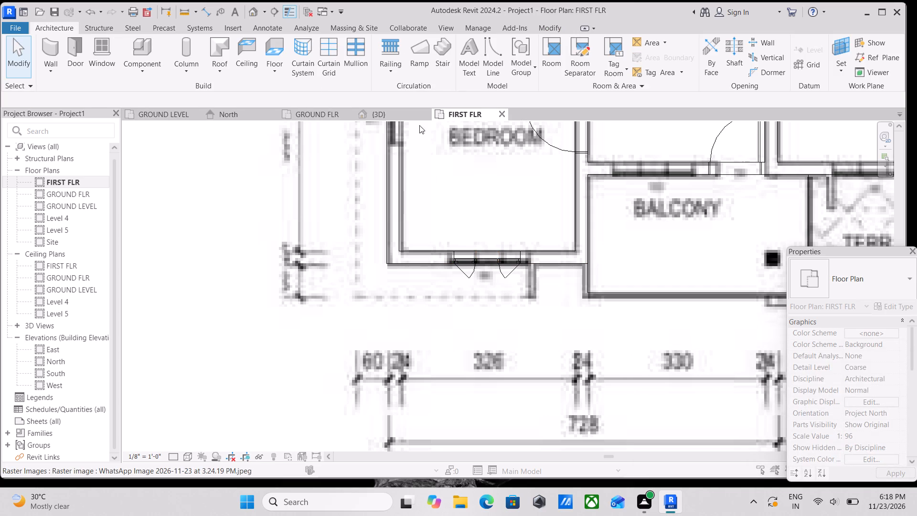
In the 3D view, examine the house from the front, including the first floor's bedroom window, door and arched opening.
left_click(380, 116)
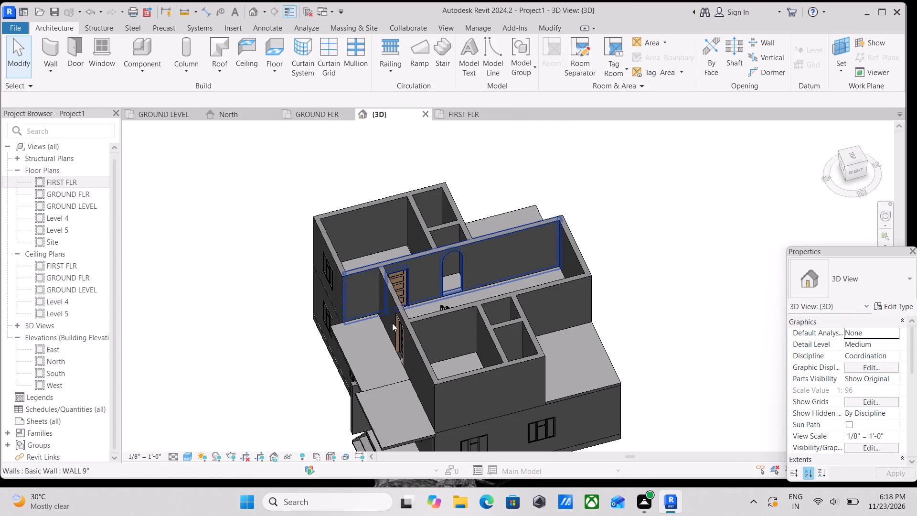
middle_click_drag(390, 328, 419, 309)
key("Escape")
middle_click_drag(373, 292, 409, 298)
key("Escape")
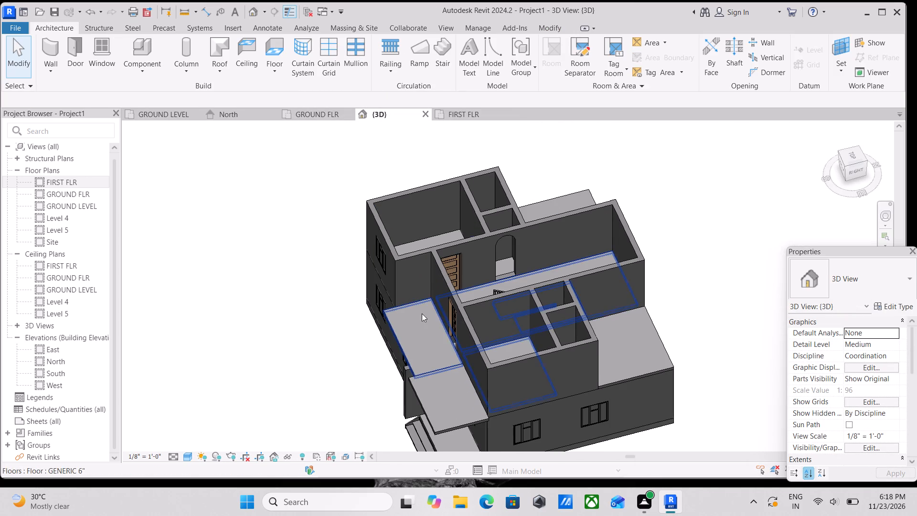
middle_click_drag(425, 314, 507, 261, "shift")
middle_click_drag(442, 360, 475, 267, "shift")
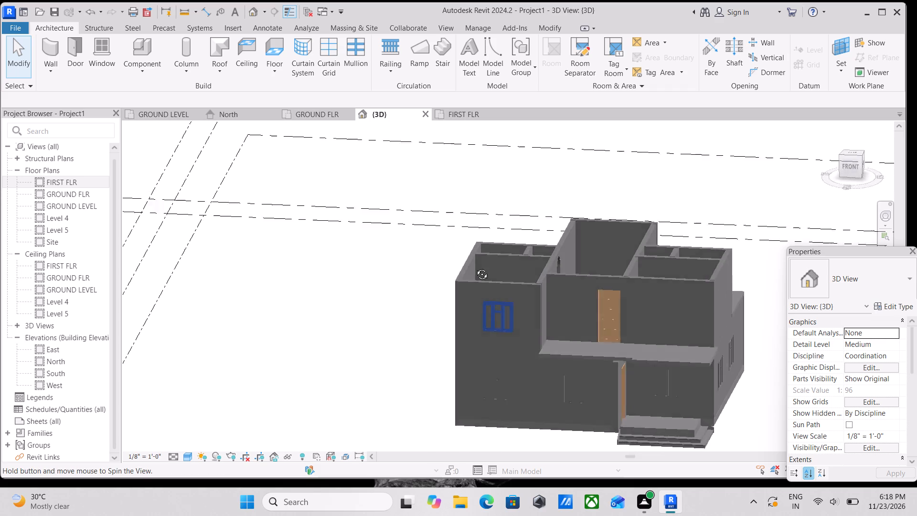
middle_click_drag(475, 267, 480, 291, "shift")
scroll(522, 326, "down", 1)
middle_click_drag(522, 326, 495, 328, "shift")
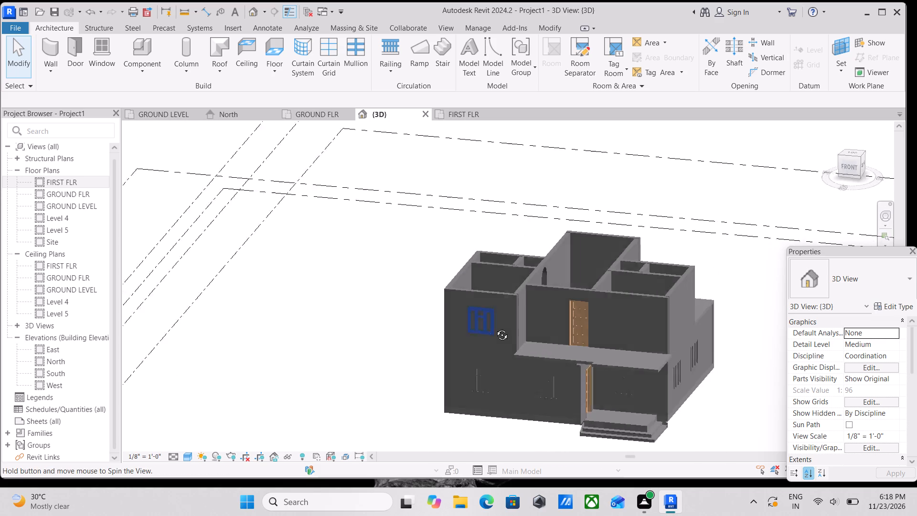
middle_click_drag(495, 328, 492, 328, "shift")
middle_click_drag(511, 334, 480, 334, "shift")
scroll(480, 334, "down", 1)
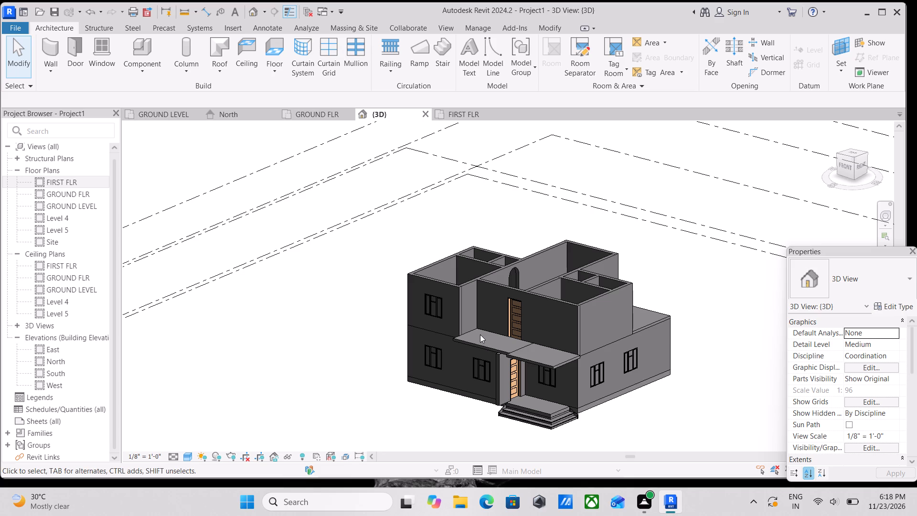
Examine the front entrance up close, inspecting the GENERIC 6" floor slab above it, and review the whole house from outside.
scroll(495, 419, "up", 2)
scroll(531, 333, "up", 3)
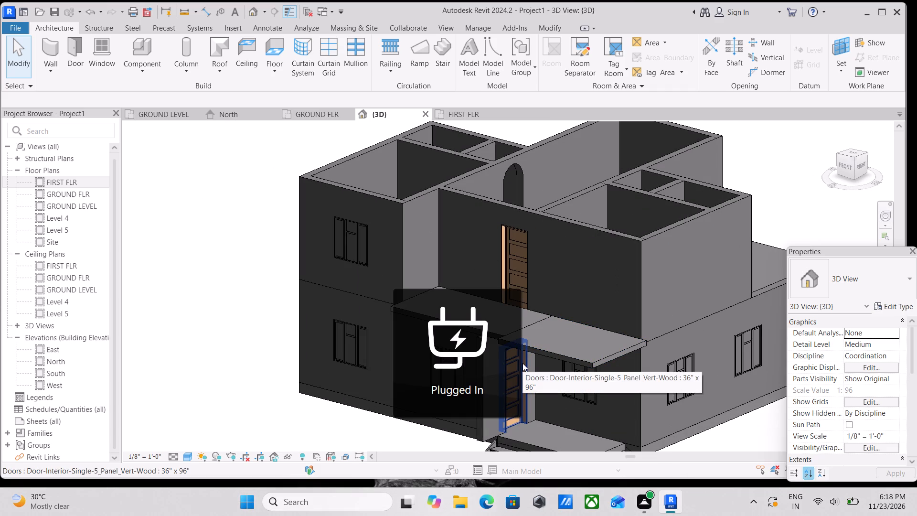
scroll(612, 365, "up", 2)
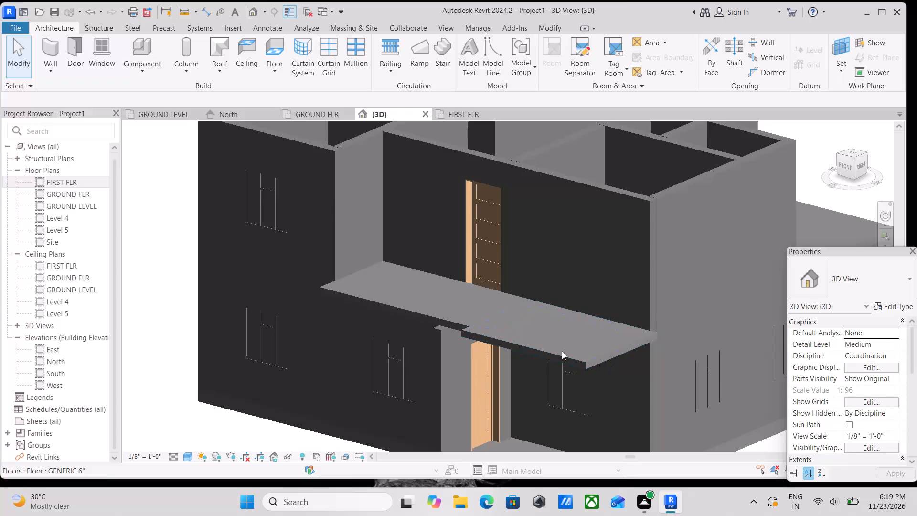
left_click(571, 355)
scroll(536, 343, "down", 3)
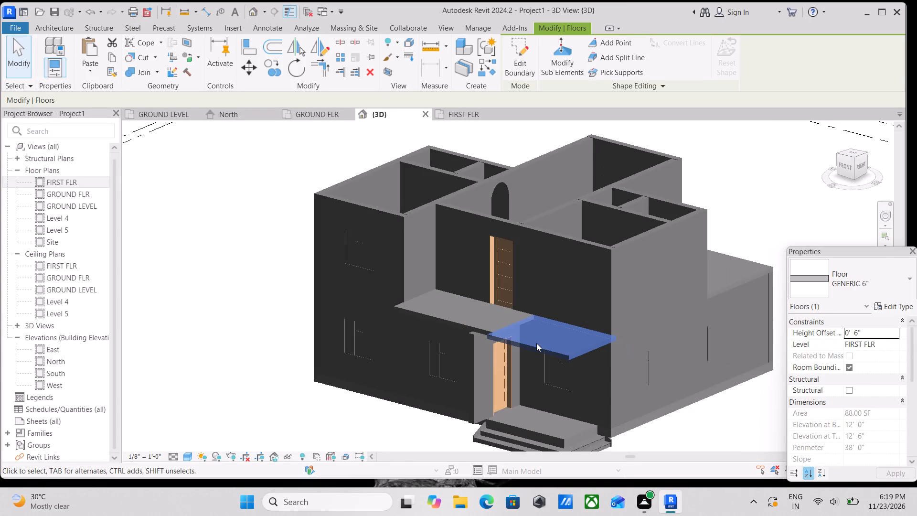
key("Escape")
scroll(586, 337, "down", 1)
middle_click_drag(586, 337, 586, 368)
scroll(573, 352, "down", 1)
middle_click_drag(573, 352, 507, 339)
middle_click_drag(422, 327, 442, 373)
scroll(428, 357, "down", 2)
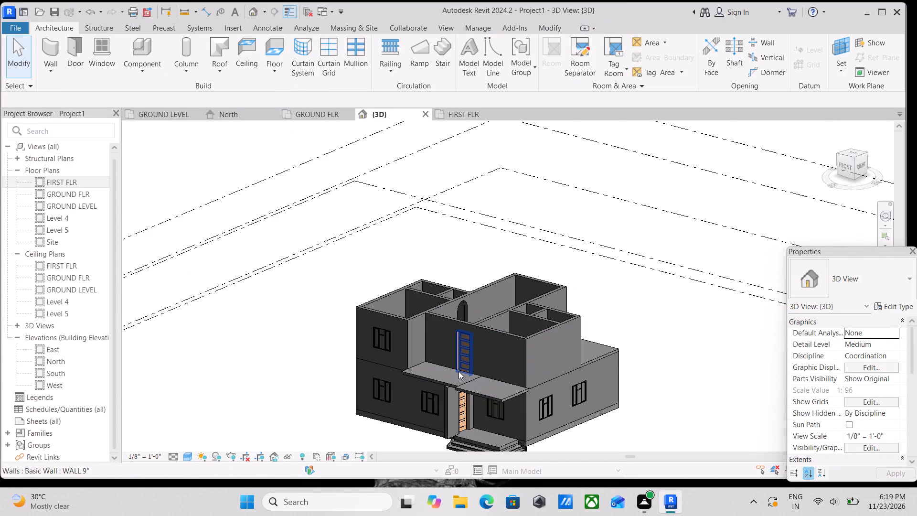
scroll(459, 371, "down", 1)
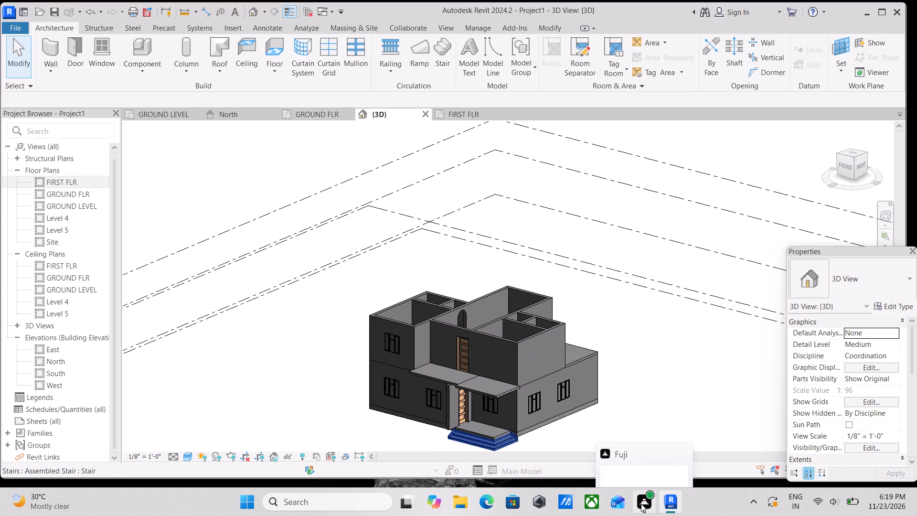
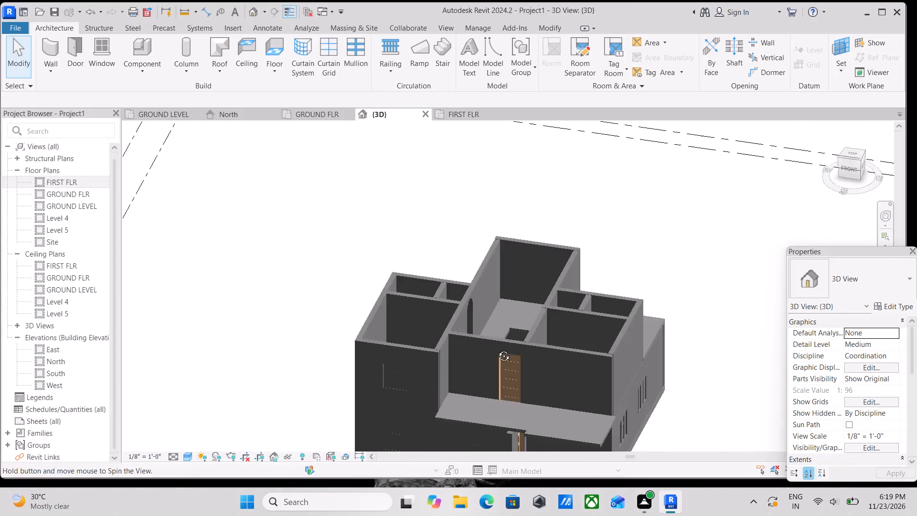
In the FIRST FLR plan, place a similar WINDOW 4' X 4' triple casement in the right bedroom's outer side wall.
middle_click_drag(429, 337, 497, 390, "shift")
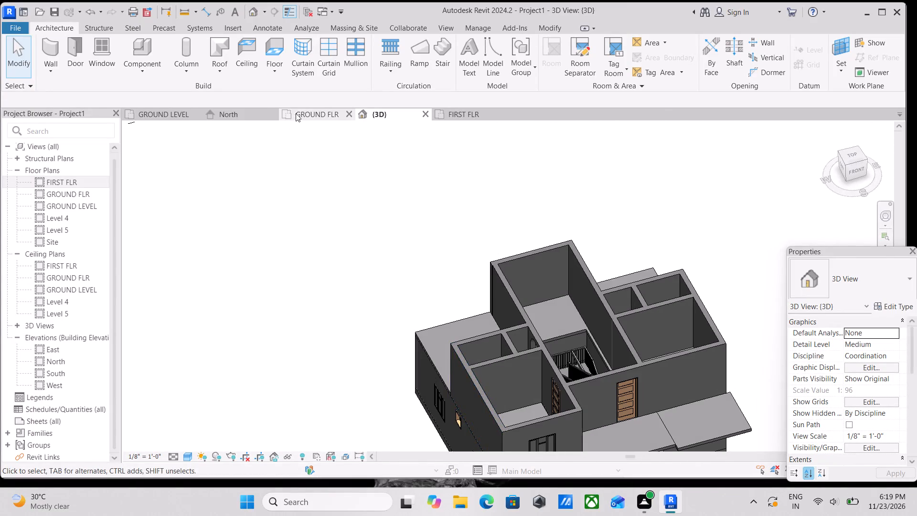
left_click(297, 113)
left_click(237, 111)
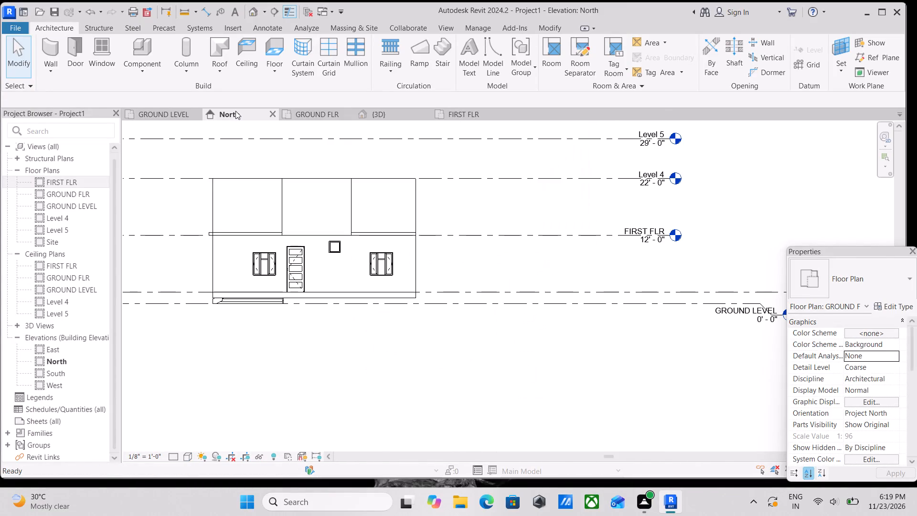
left_click(158, 112)
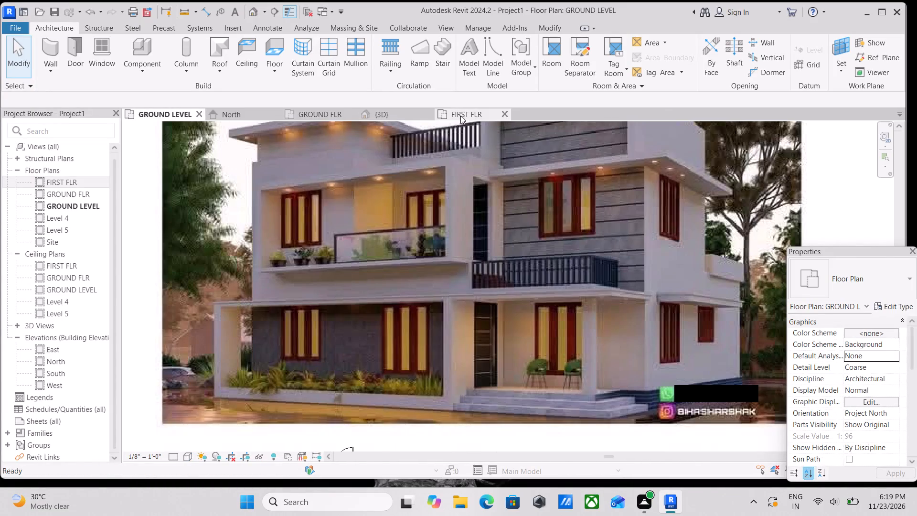
left_click(465, 115)
scroll(479, 305, "down", 3)
middle_click_drag(480, 305, 474, 372)
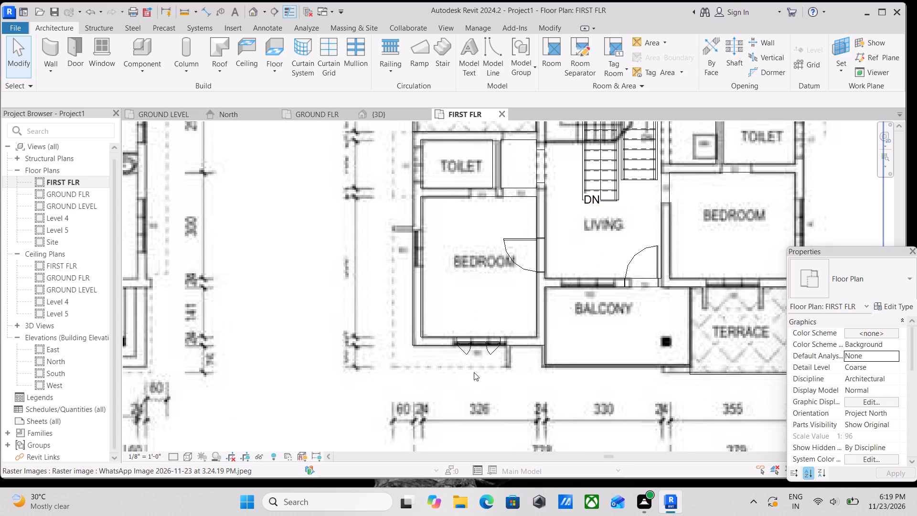
left_click(489, 349)
type("CS")
middle_click_drag(449, 268, 459, 355)
scroll(459, 355, "up", 1)
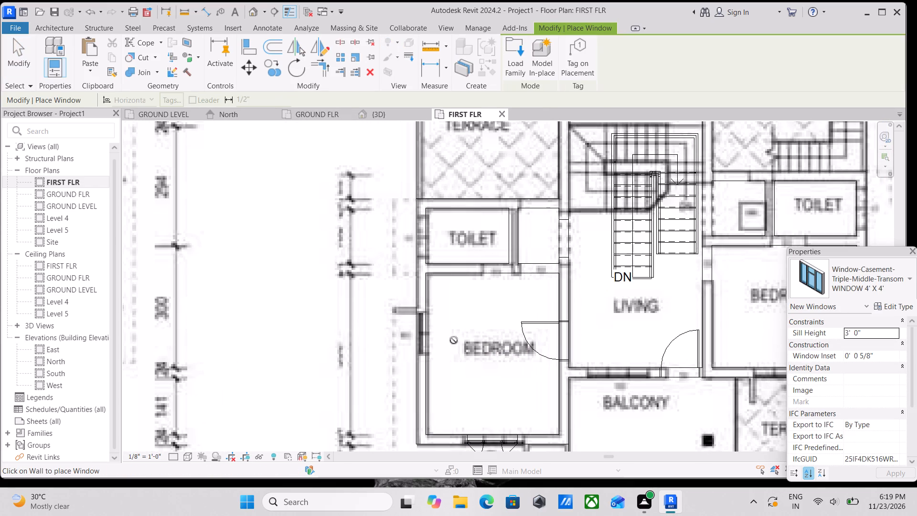
scroll(416, 330, "down", 2)
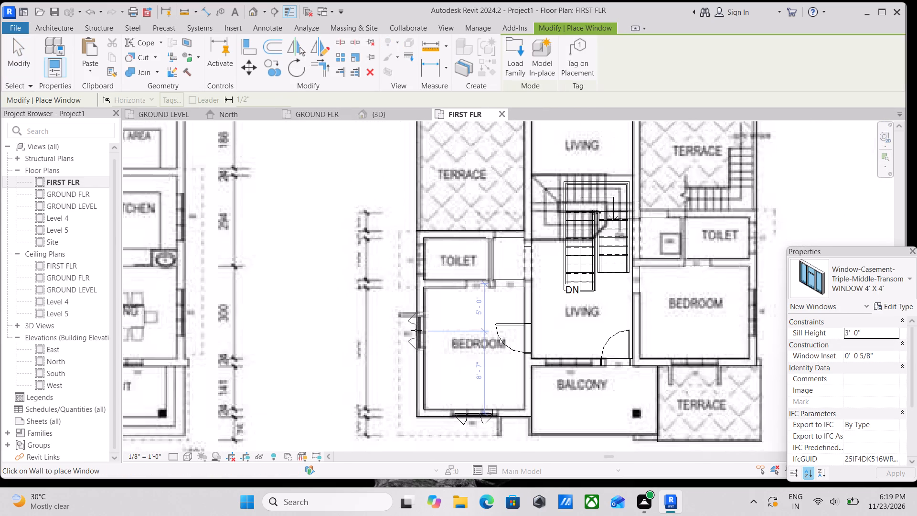
scroll(416, 330, "down", 1)
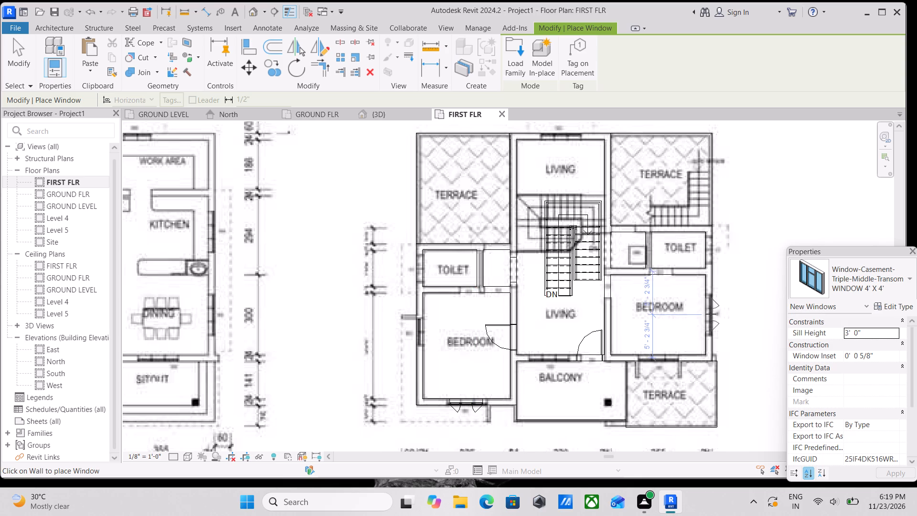
scroll(710, 308, "up", 2)
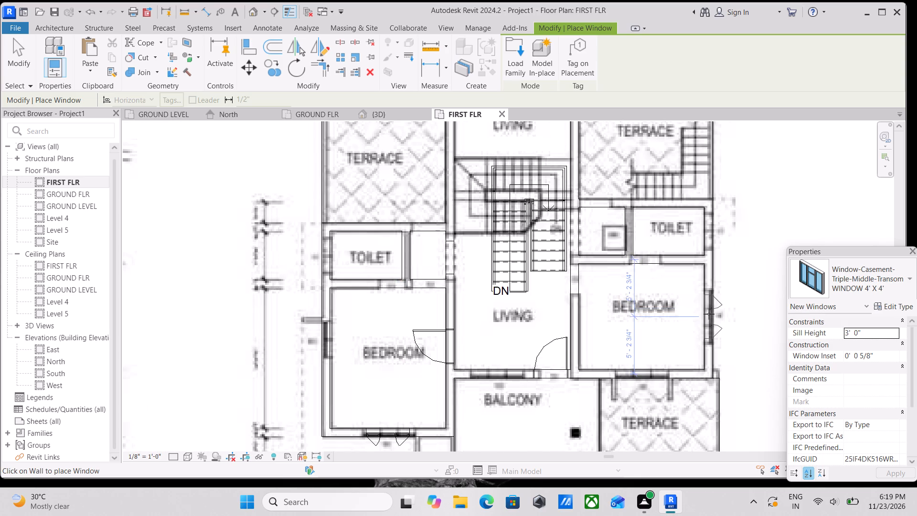
left_click(709, 309)
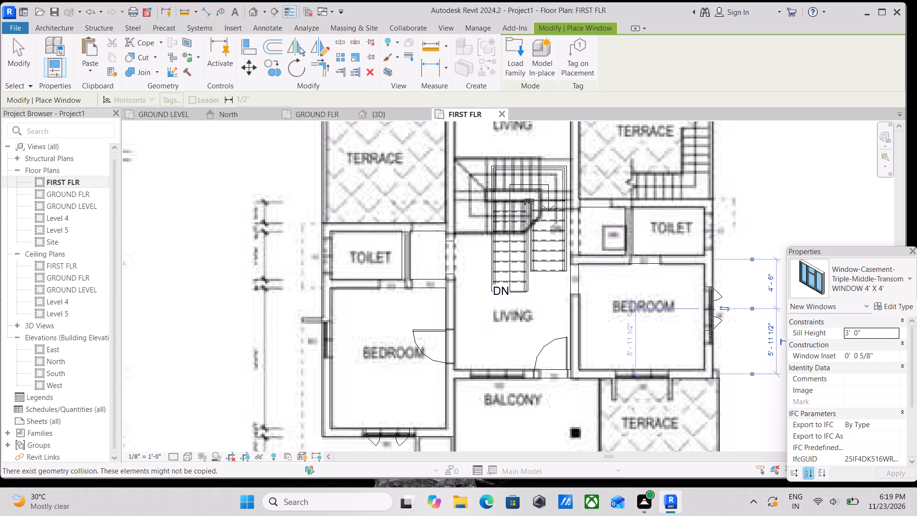
key("Escape")
scroll(717, 325, "up", 3)
key("Escape")
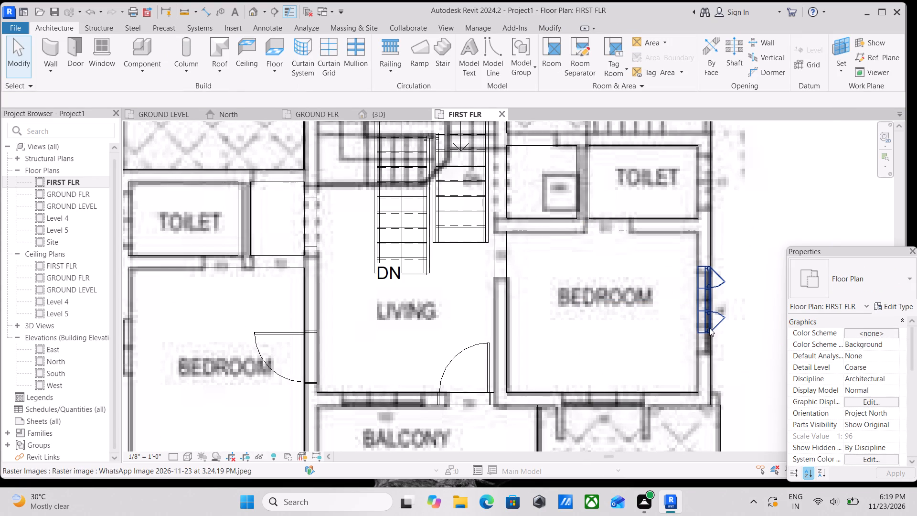
Nudge the right bedroom's window along its wall to 5'-0" from the toilet-side end and 5'-5 1/2" from the terrace-side end.
left_click(709, 329)
key("Down")
key("Down")
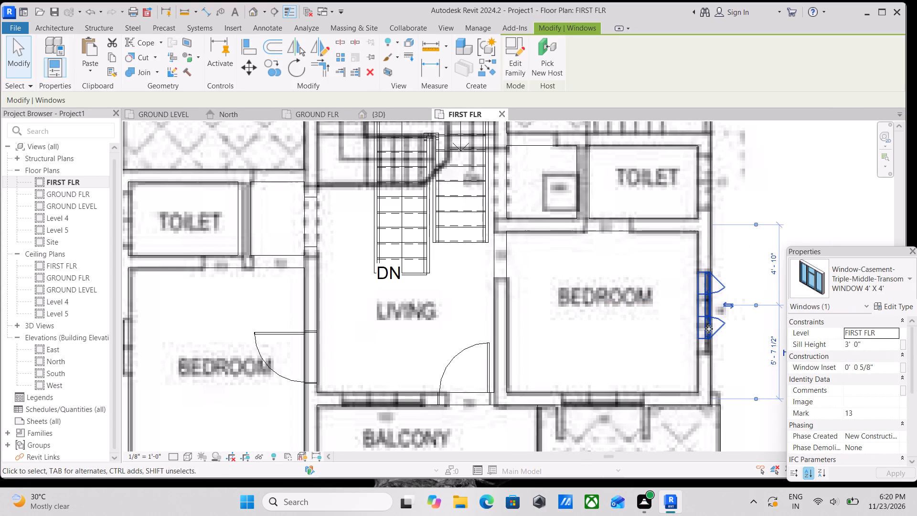
key("Down")
scroll(709, 329, "down", 2)
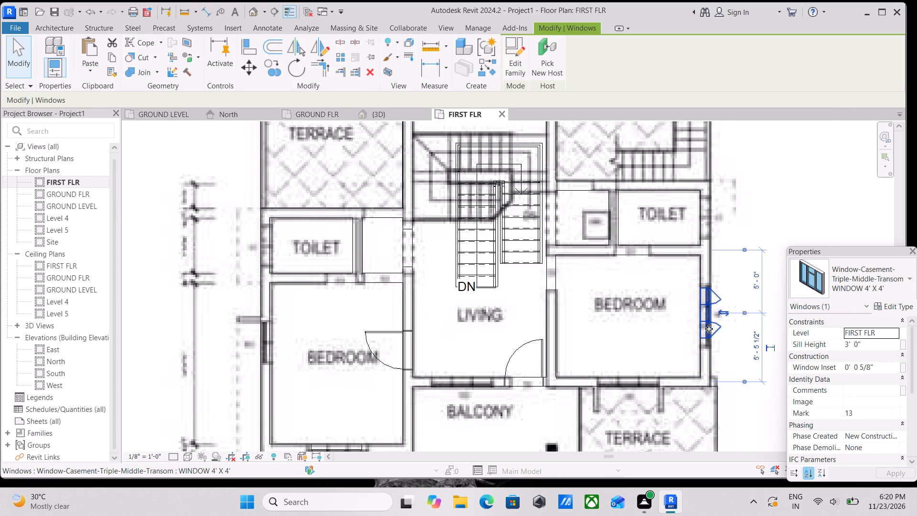
middle_click_drag(709, 329, 716, 372)
Place another WINDOW 4' X 4' triple casement centred in the rear living room's outer wall, about 5'-8" from each end.
type("CS")
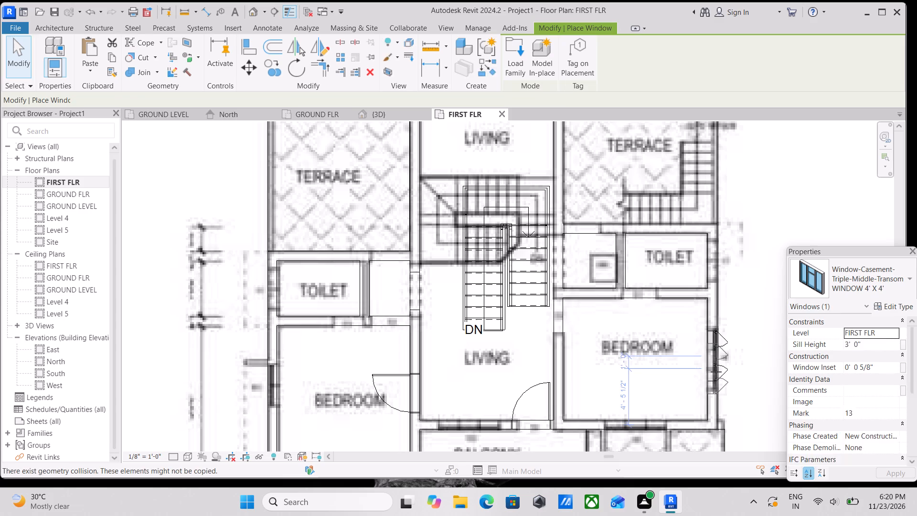
middle_click_drag(714, 272, 689, 385)
scroll(689, 385, "up", 1)
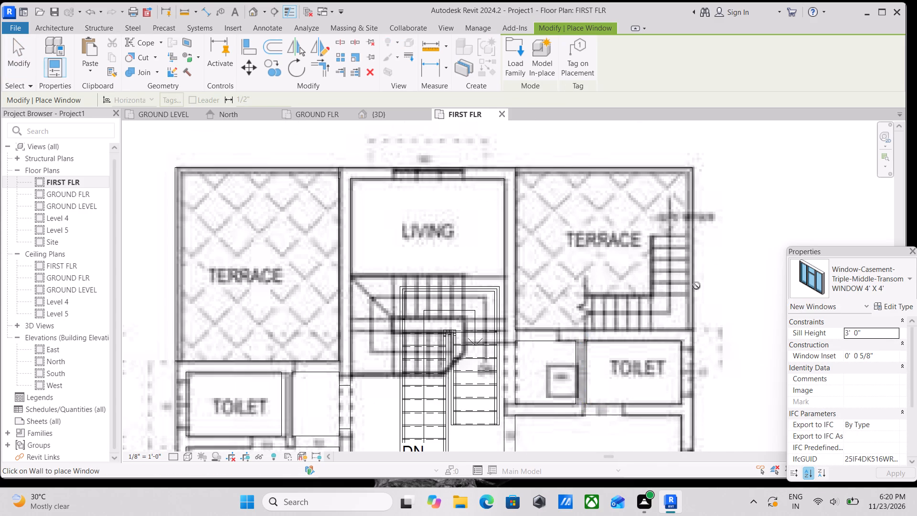
scroll(696, 285, "down", 1)
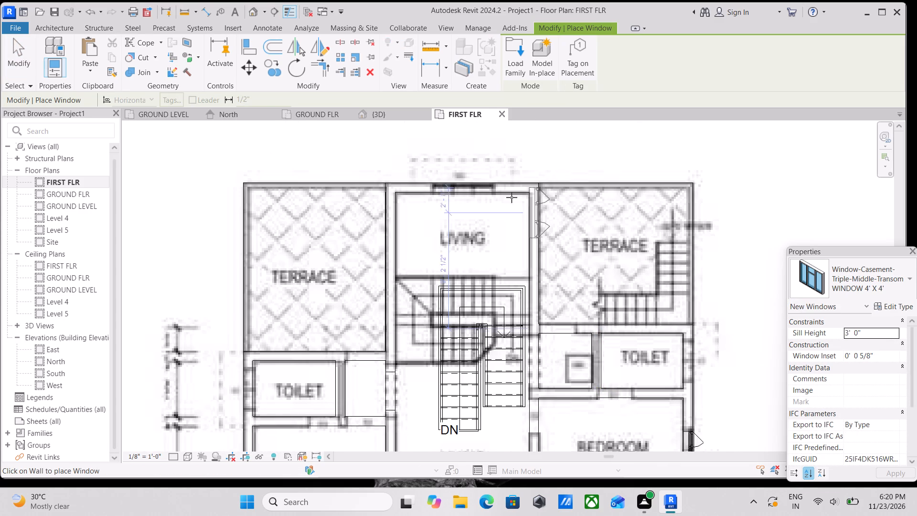
left_click(462, 185)
scroll(462, 185, "down", 2)
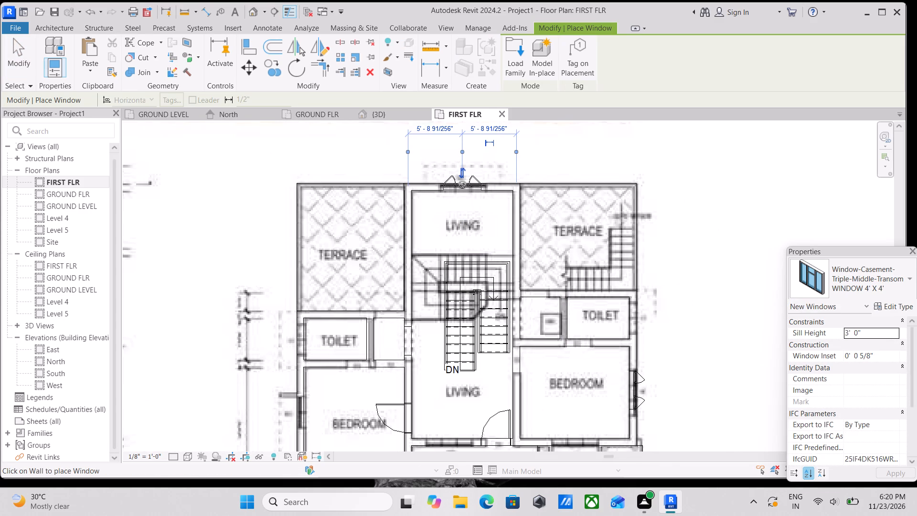
scroll(462, 185, "down", 1)
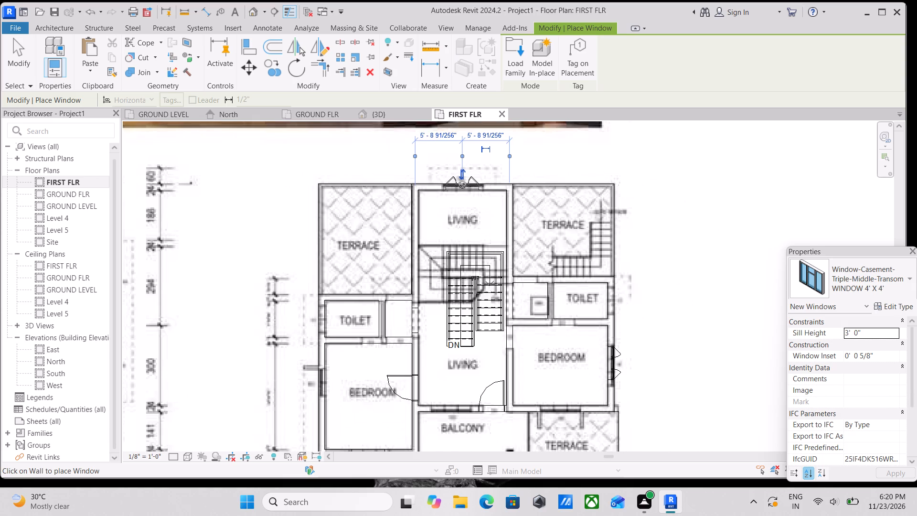
key("Escape")
key("Escape")
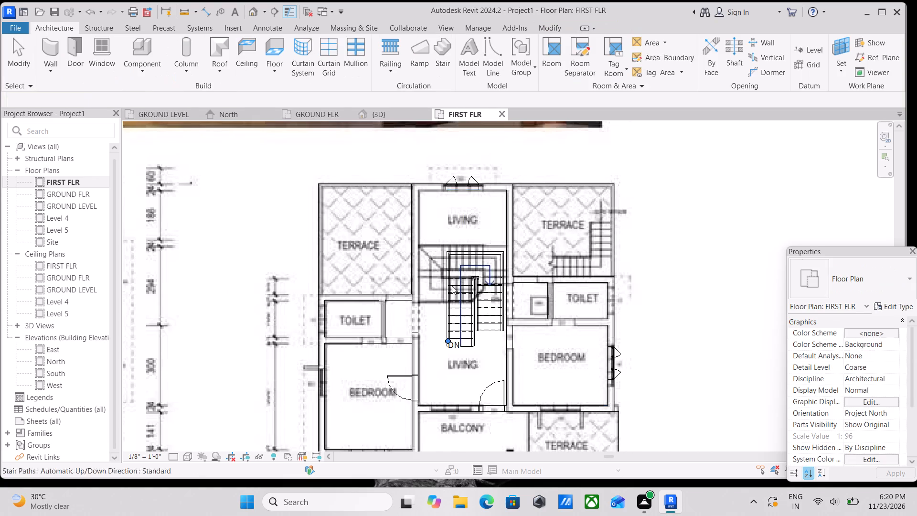
key("Escape")
Place a Single-Flush 30" x 80" door in the wall between the left toilet and bedroom, swinging into the bedroom.
scroll(357, 341, "up", 3)
key("Escape")
type("DR")
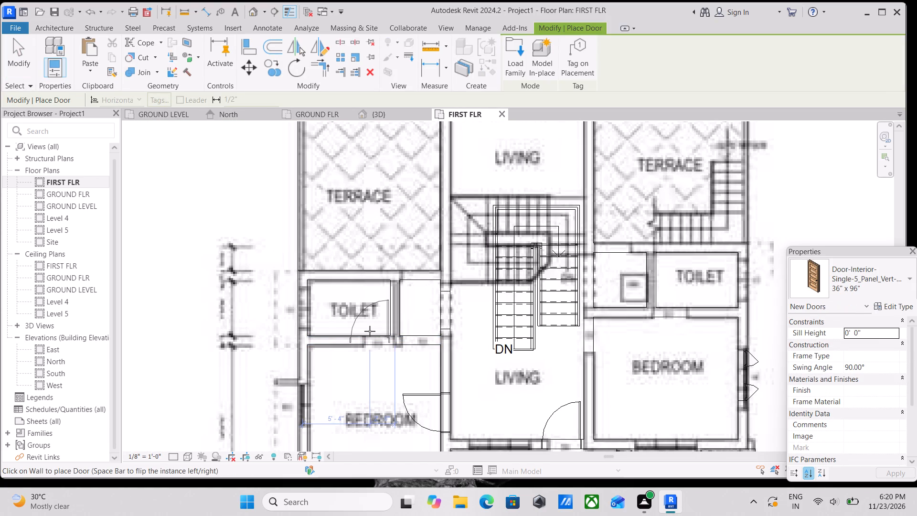
left_click(896, 295)
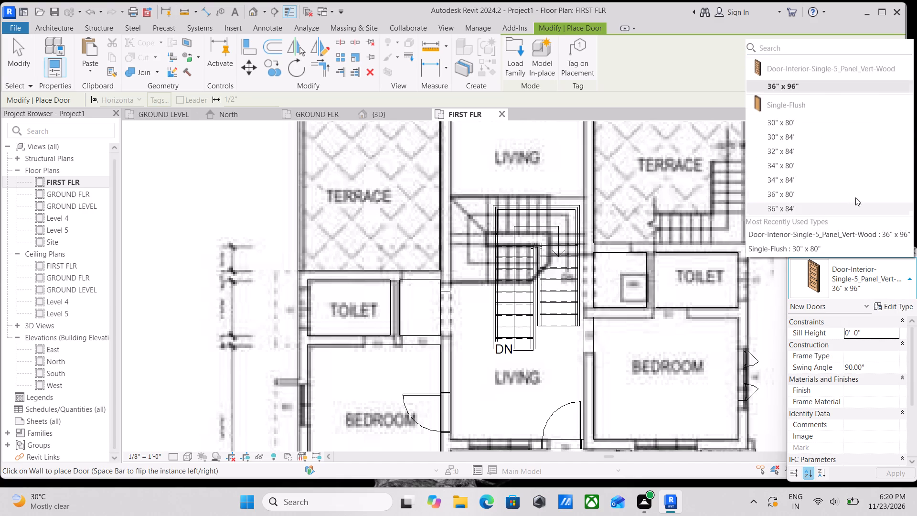
left_click(783, 124)
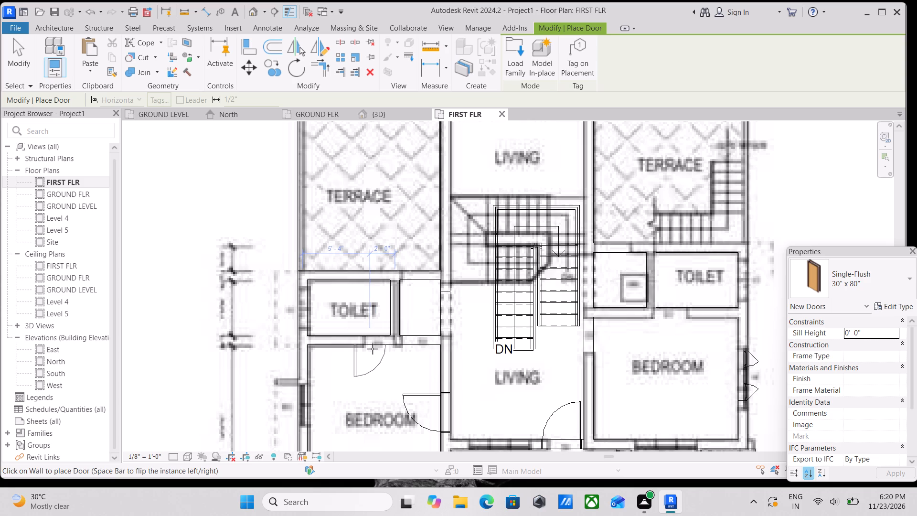
left_click(375, 349)
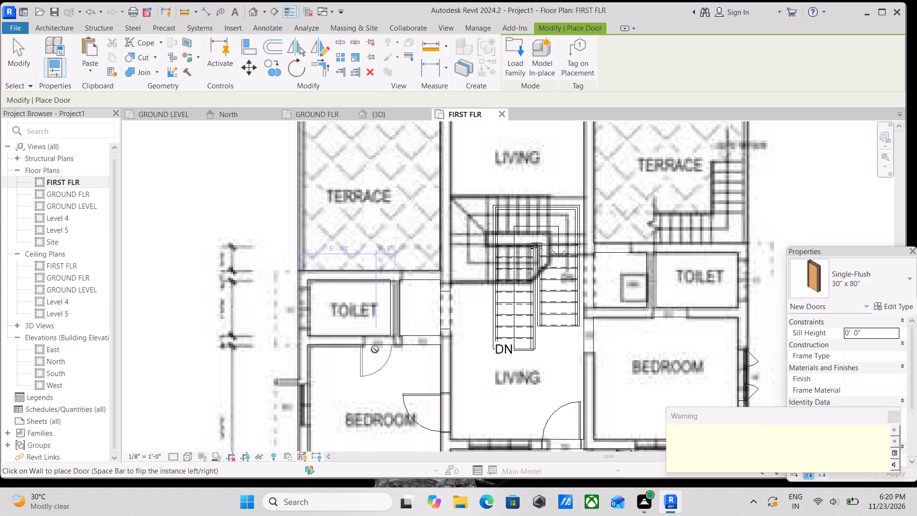
key("Escape")
scroll(389, 377, "up", 2)
key("Escape")
key("Escape")
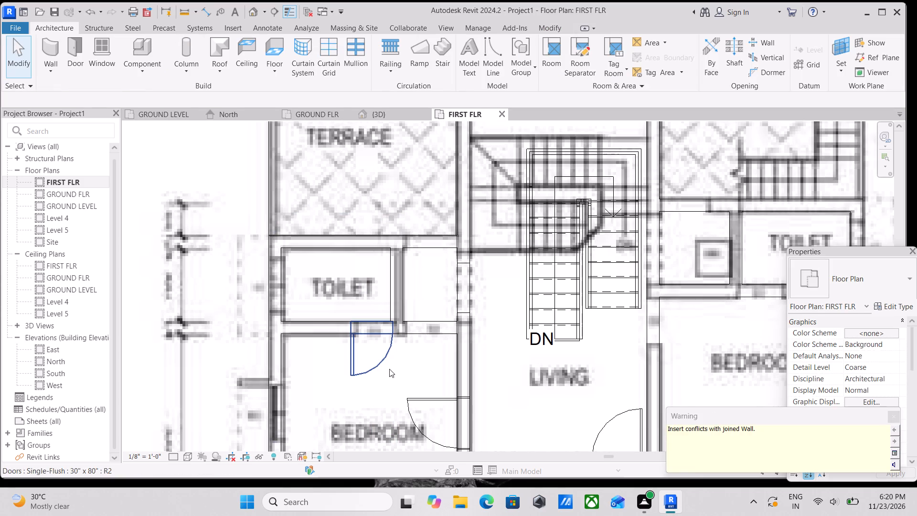
key("Escape")
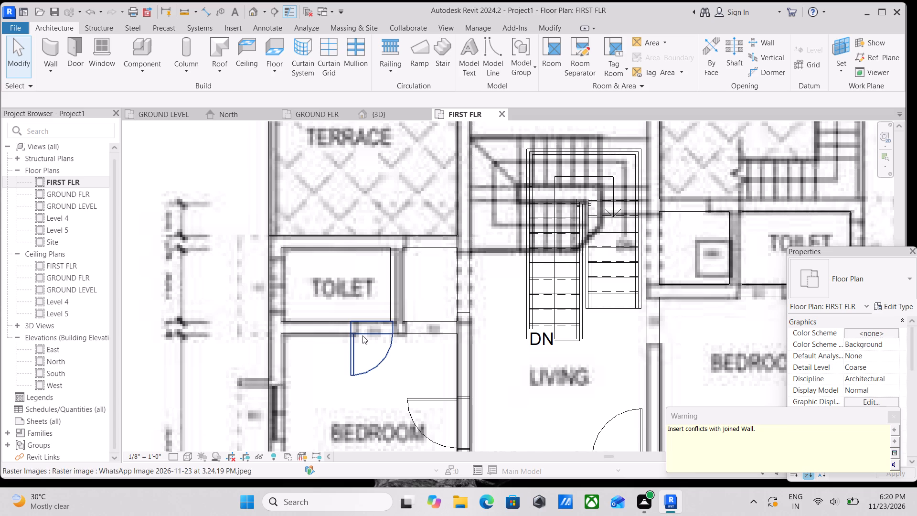
Nudge the left toilet's door along its wall towards the house's outer side wall, away from the toilet partition.
left_click(363, 335)
key("Left")
key("Left")
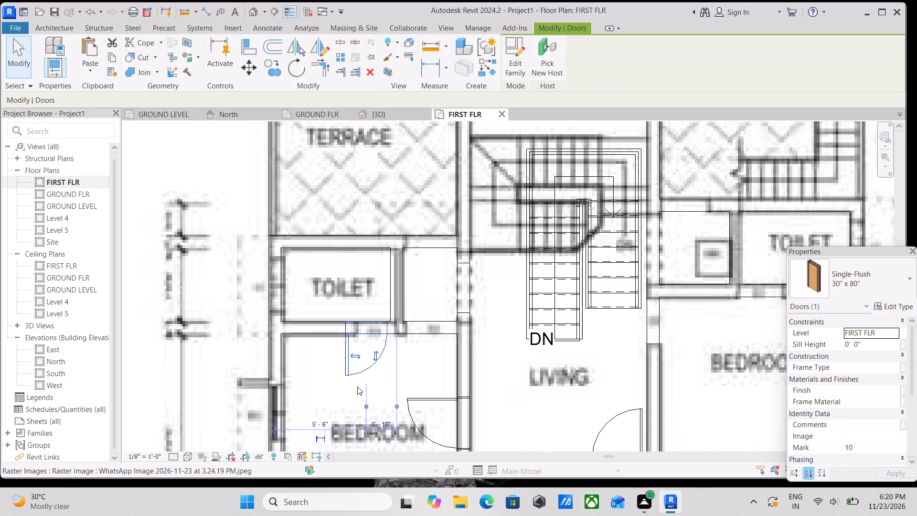
key("Left")
key("Left")
key("Escape")
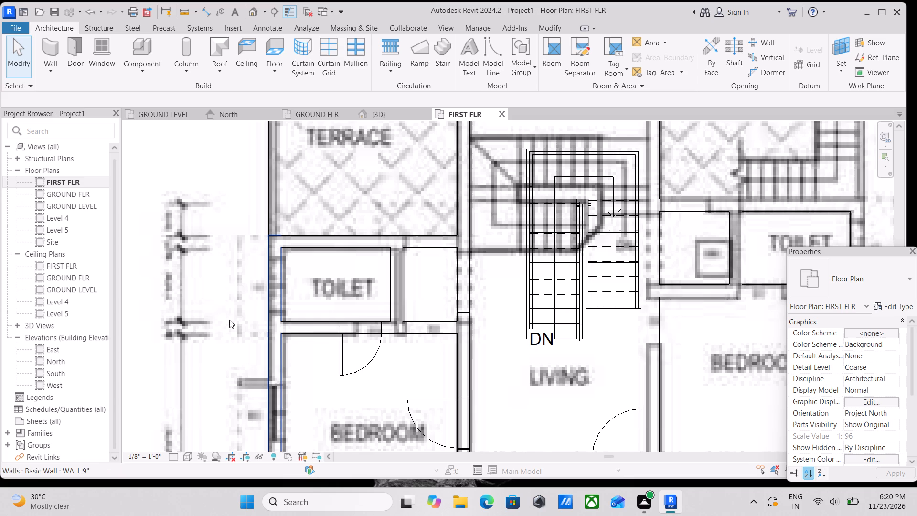
Place a Fixed 24" x 24" window centred in the left toilet's outer wall, about 2'-7" from each end.
scroll(346, 350, "up", 3)
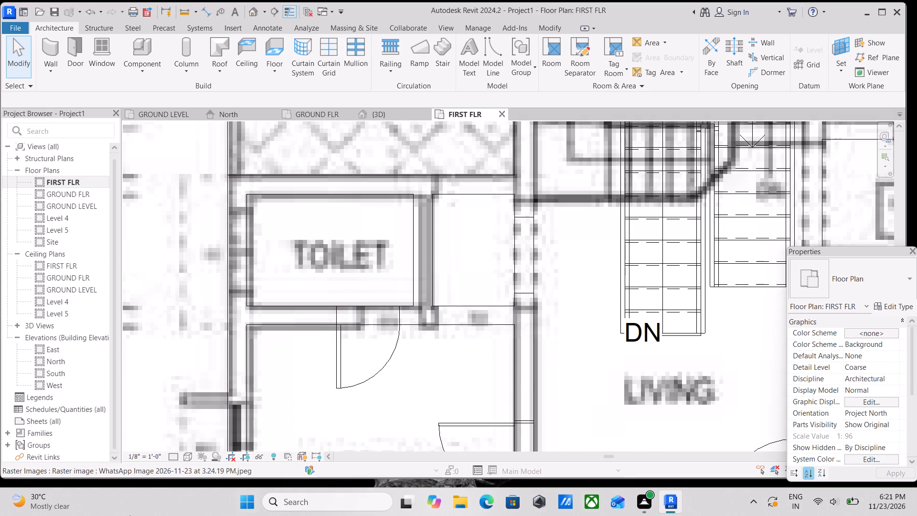
scroll(395, 367, "down", 2)
middle_click_drag(395, 367, 446, 417)
middle_click_drag(414, 300, 437, 335)
scroll(431, 353, "down", 2)
middle_click_drag(431, 353, 438, 329)
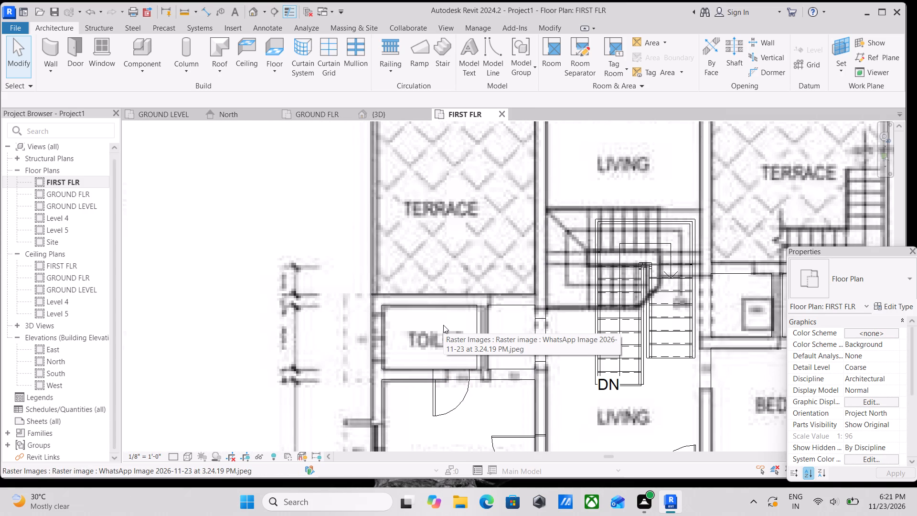
type("WN")
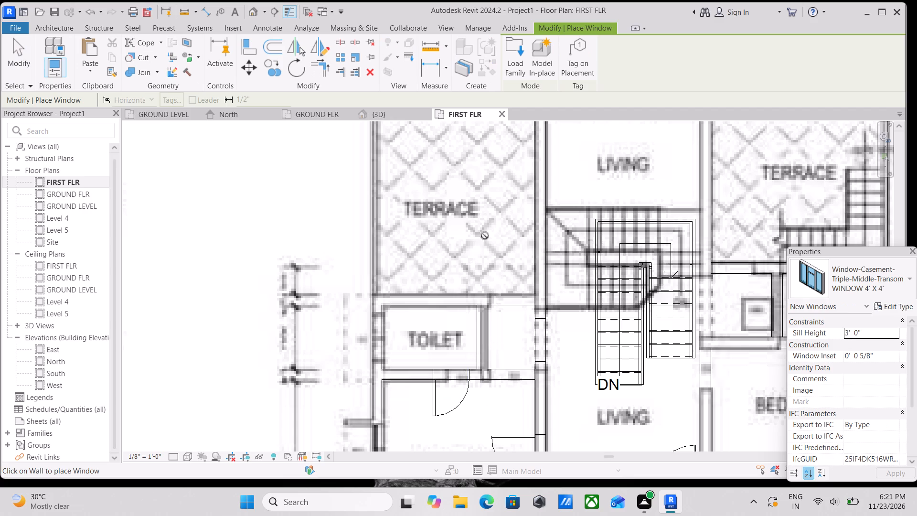
left_click(885, 280)
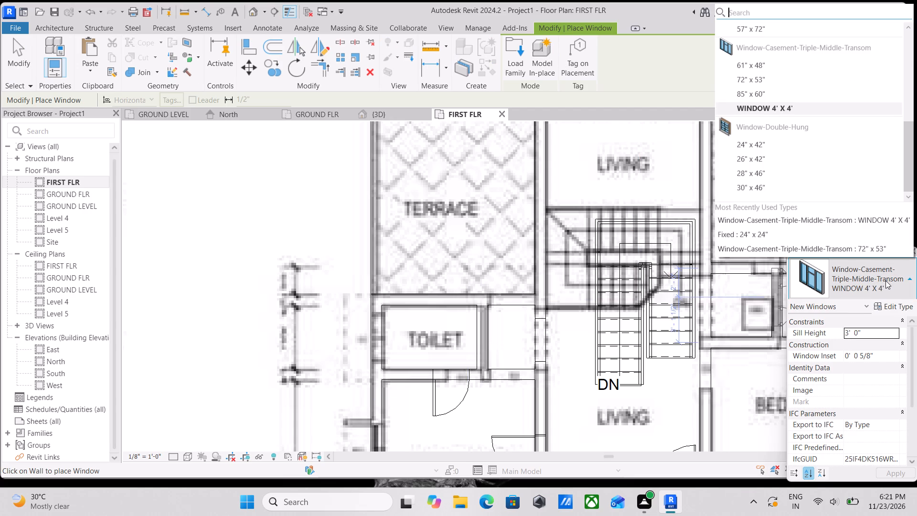
scroll(804, 65, "up", 3)
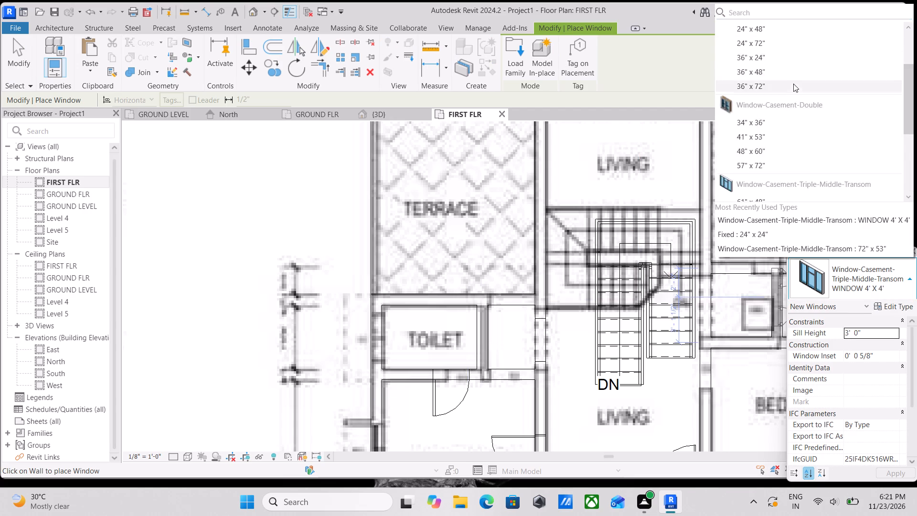
scroll(793, 84, "up", 6)
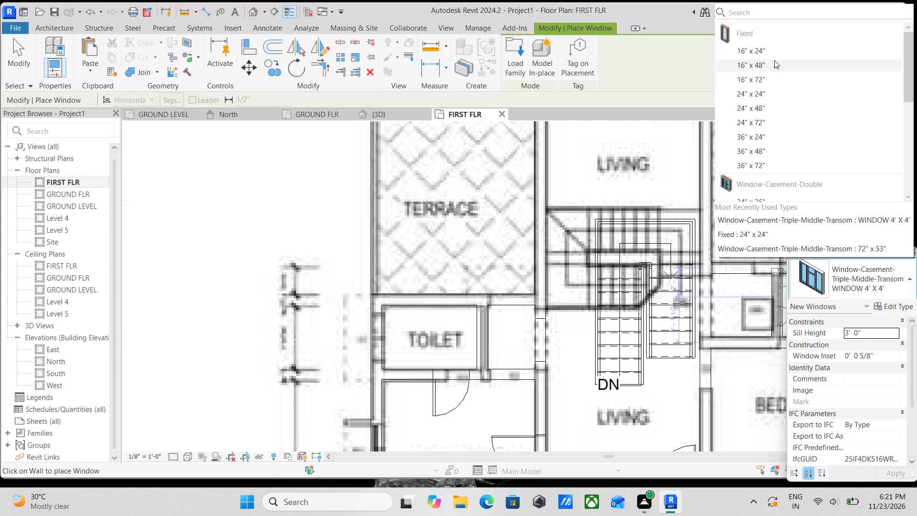
left_click(774, 98)
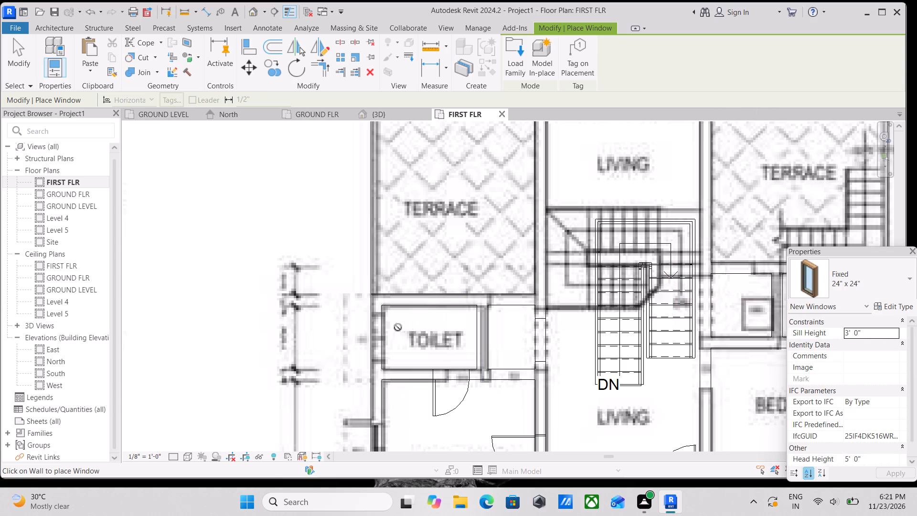
scroll(375, 335, "up", 3)
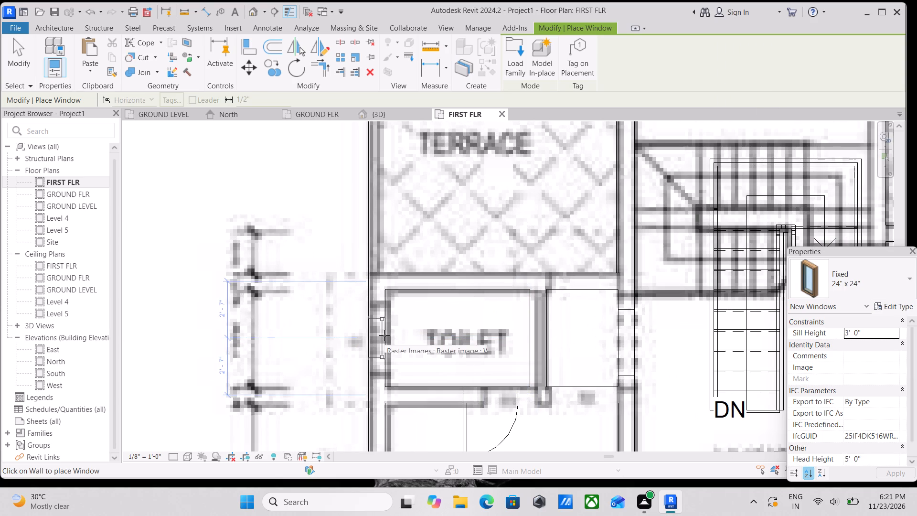
left_click(374, 334)
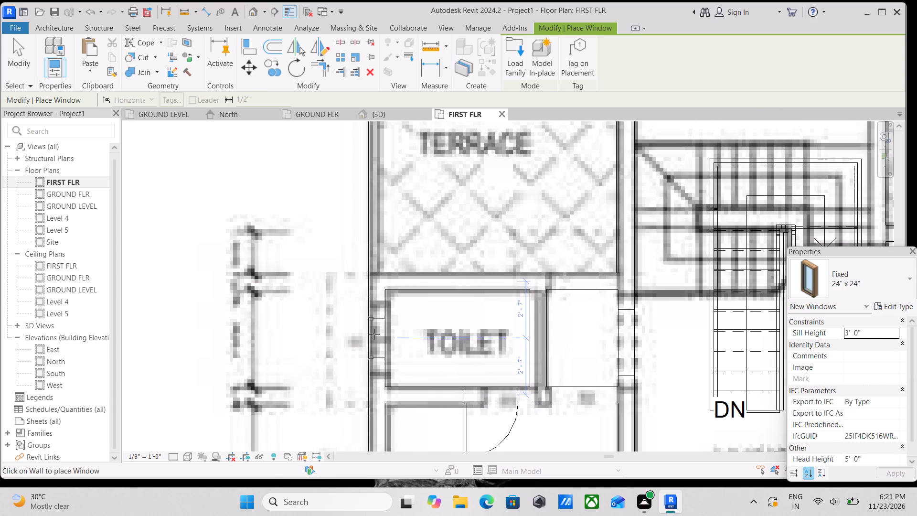
Set the sill height of the left toilet's Fixed 24" x 24" window to 7' 0".
scroll(377, 335, "up", 2)
key("Escape")
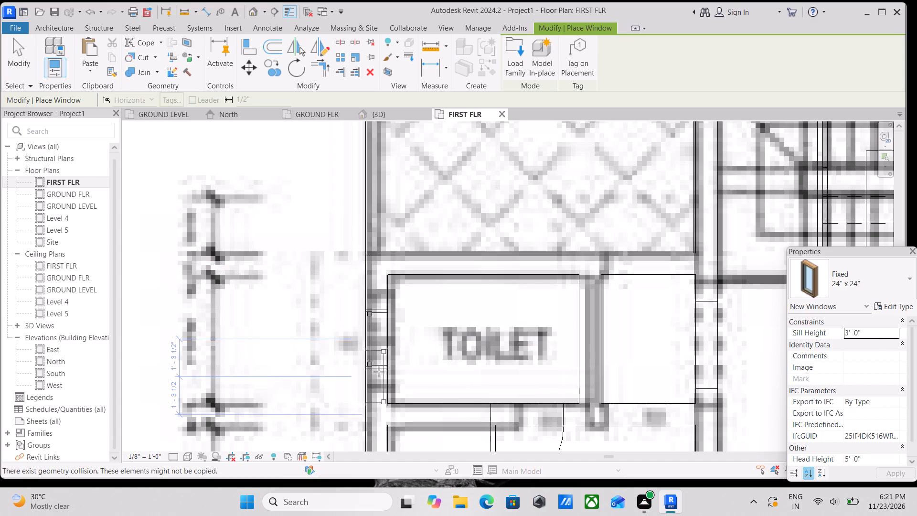
key("Escape")
left_click(383, 367)
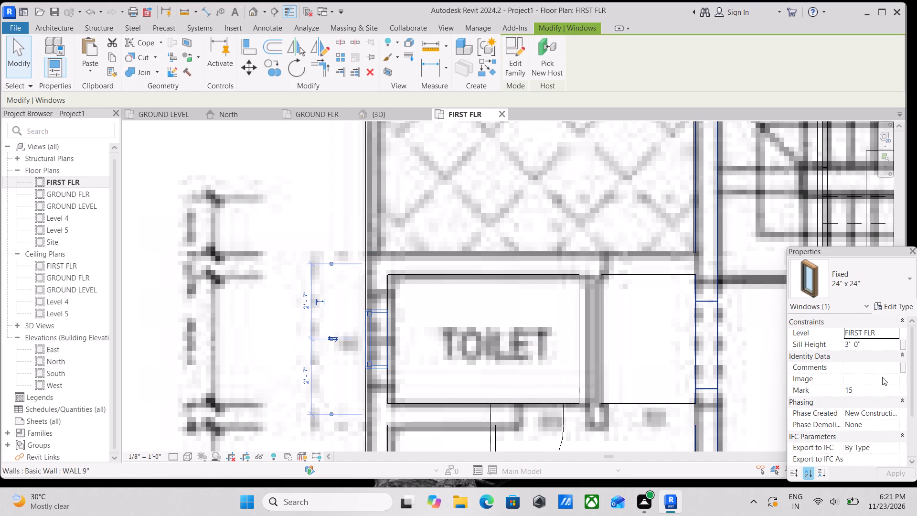
left_click(881, 345)
key("7")
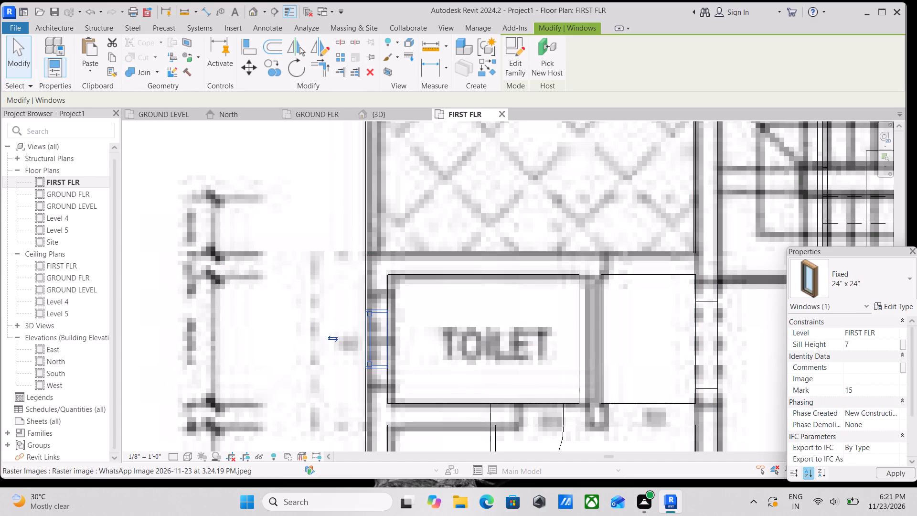
key("apostrophe")
key("Return")
scroll(455, 333, "down", 2)
key("Escape")
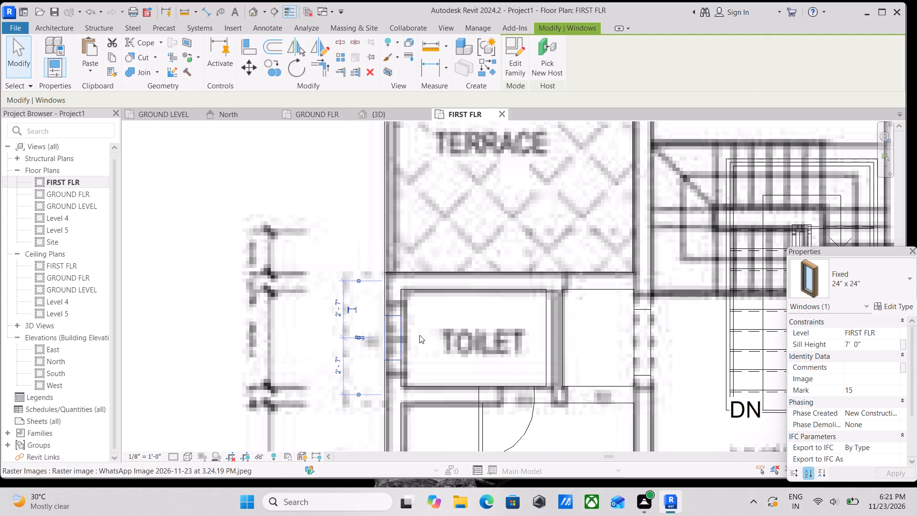
Place a similar Fixed 24" x 24" window centred in the right toilet's outer wall, about 2'-6 3/4" from each end.
left_click(398, 333)
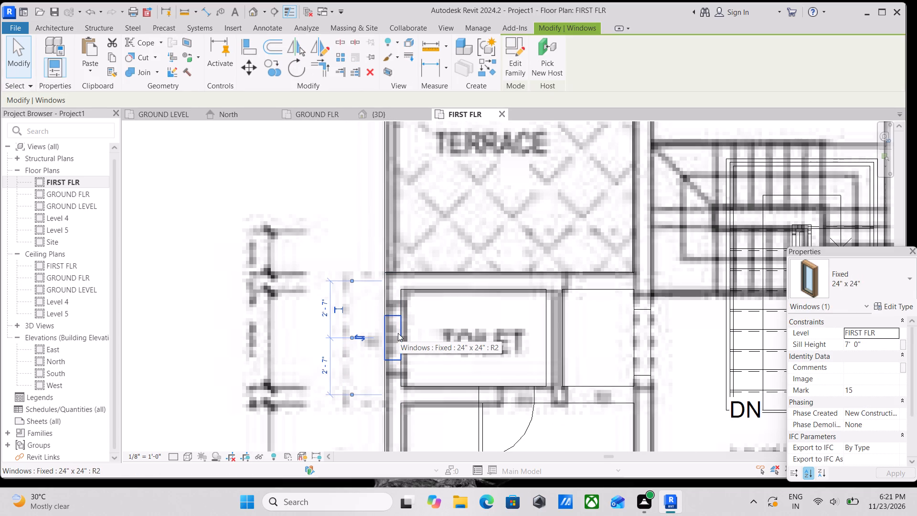
type("CS")
scroll(459, 322, "down", 3)
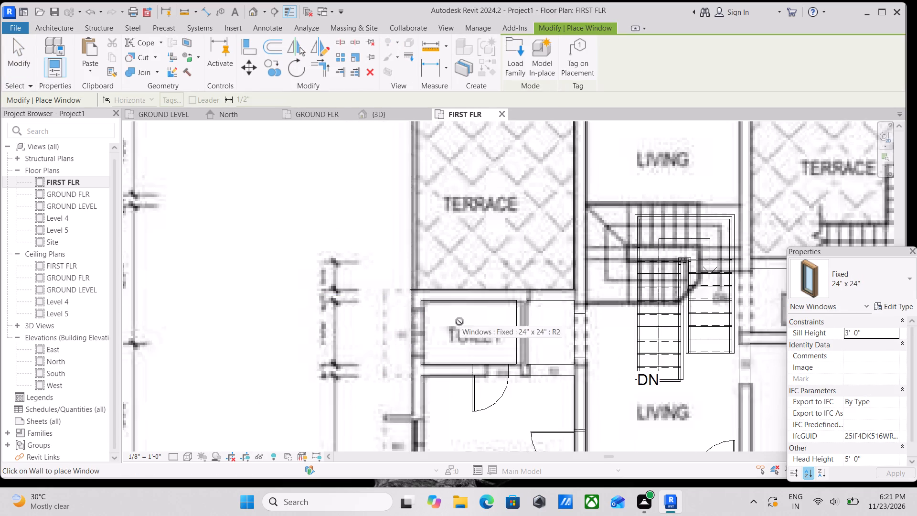
middle_click_drag(459, 322, 389, 402)
scroll(660, 294, "down", 2)
middle_click_drag(660, 294, 571, 287)
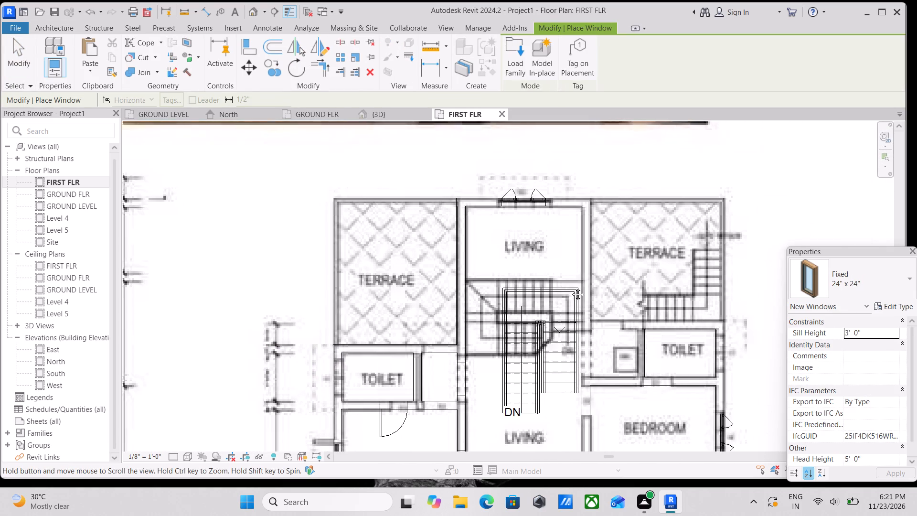
middle_click_drag(571, 287, 512, 294)
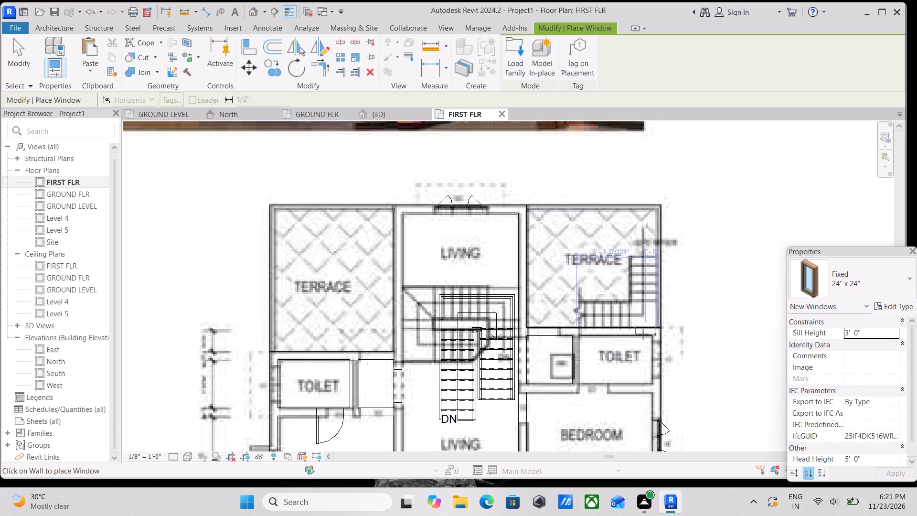
scroll(657, 367, "up", 2)
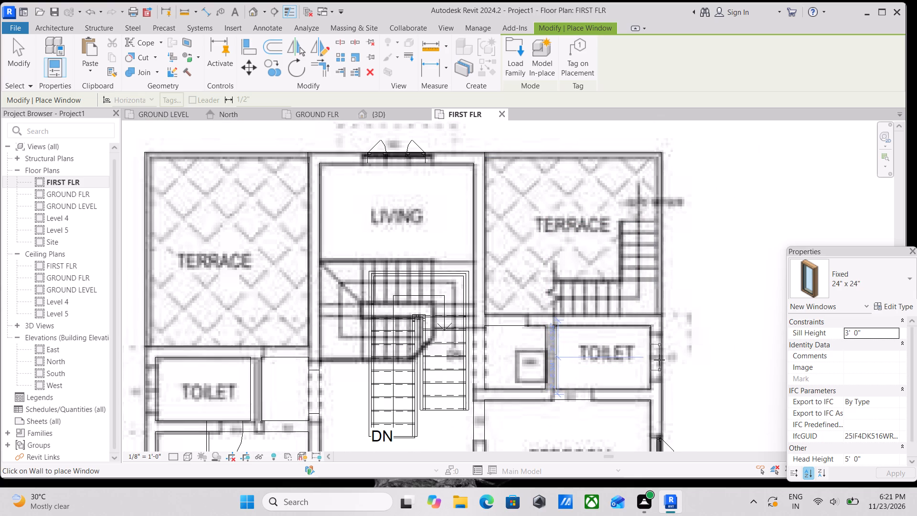
left_click(659, 354)
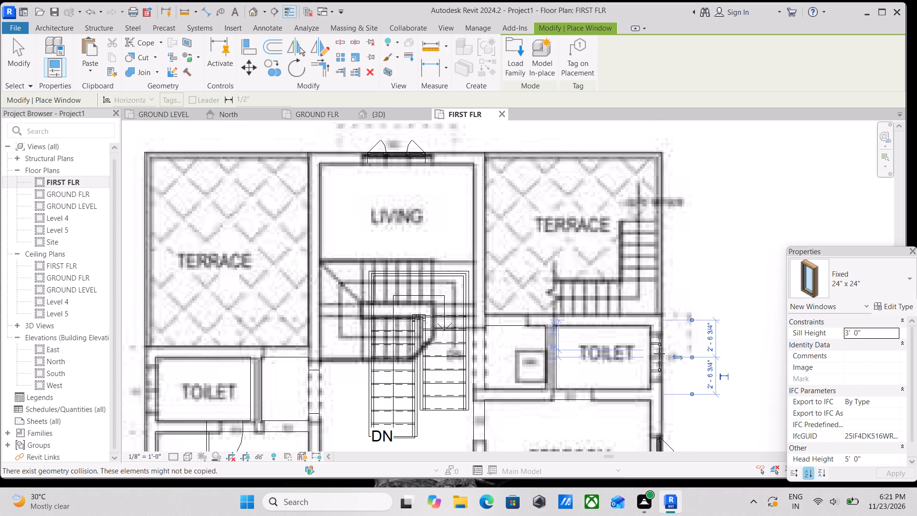
key("Escape")
scroll(677, 379, "up", 2)
key("Escape")
key("Escape")
Set the sill height of the right toilet's window to 7' 0".
left_click(652, 370)
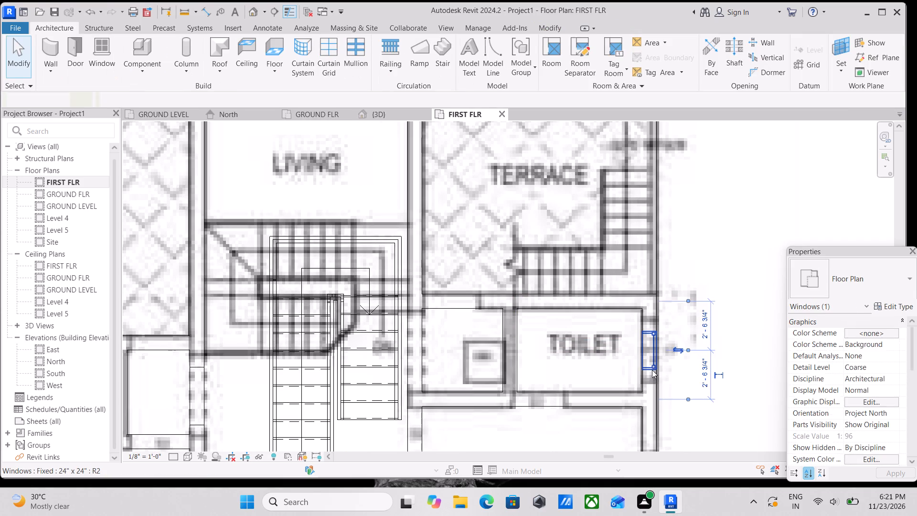
left_click(874, 344)
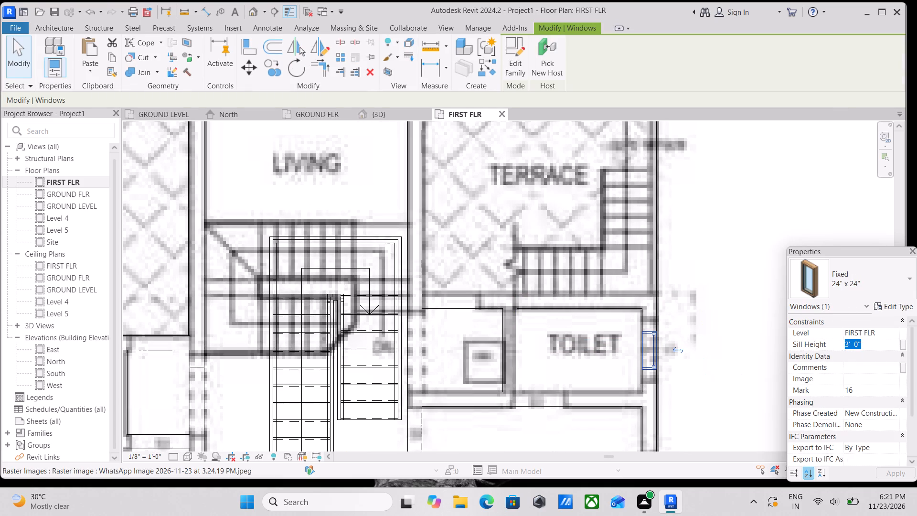
type("7'")
key("Return")
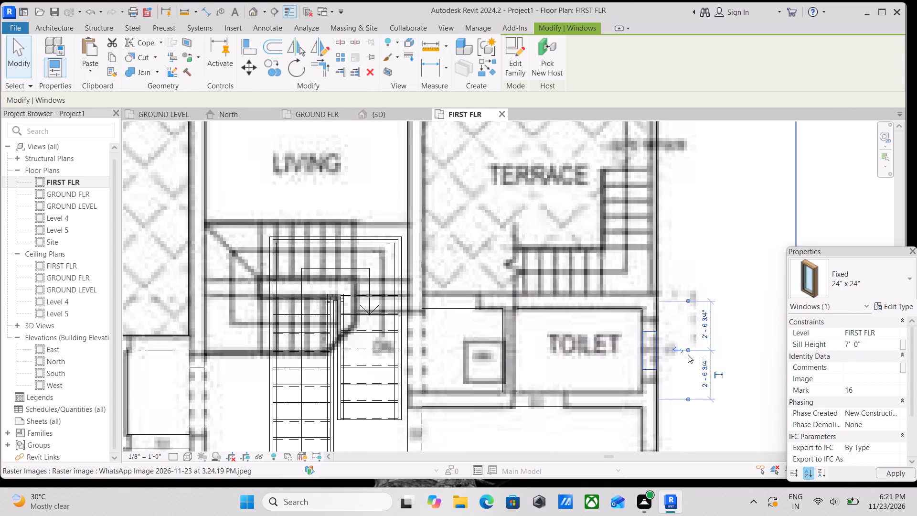
key("Escape")
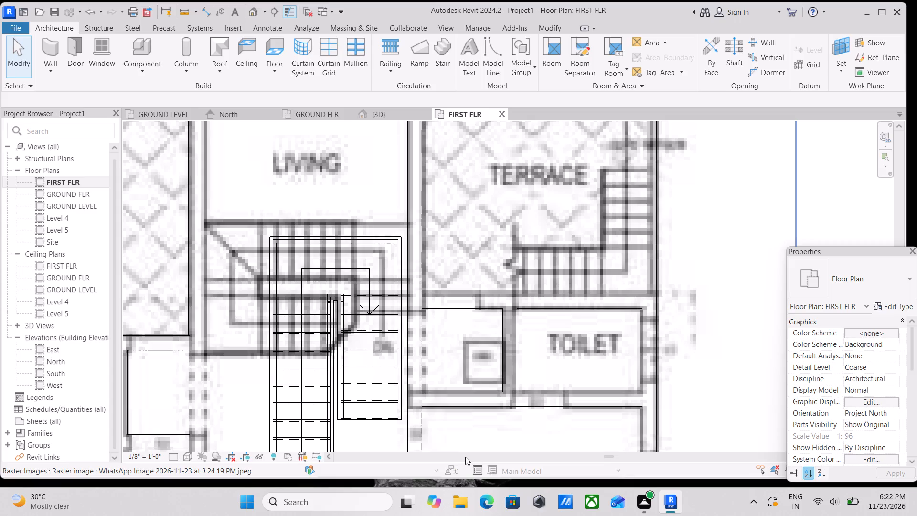
Edit the front terrace floor's boundary, moving its outer edge inward to a depth of 7'-5", and finish without attaching the walls.
scroll(465, 457, "up", 1)
scroll(559, 385, "down", 3)
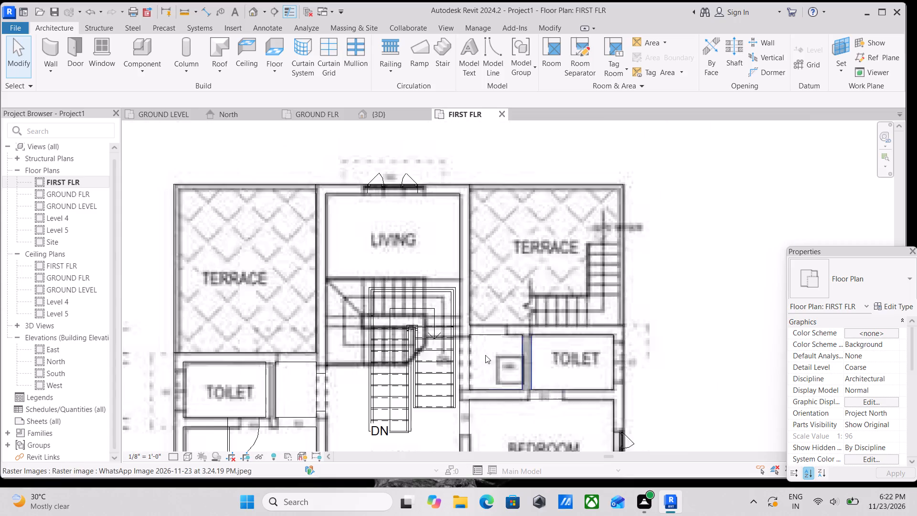
scroll(481, 350, "down", 3)
middle_click_drag(481, 350, 607, 340)
scroll(528, 380, "down", 3)
middle_click_drag(528, 380, 517, 331)
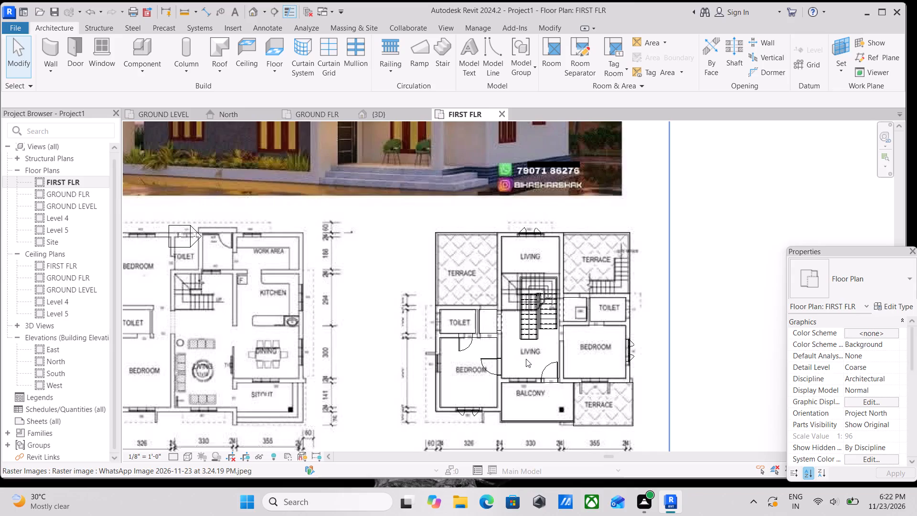
scroll(518, 407, "down", 2)
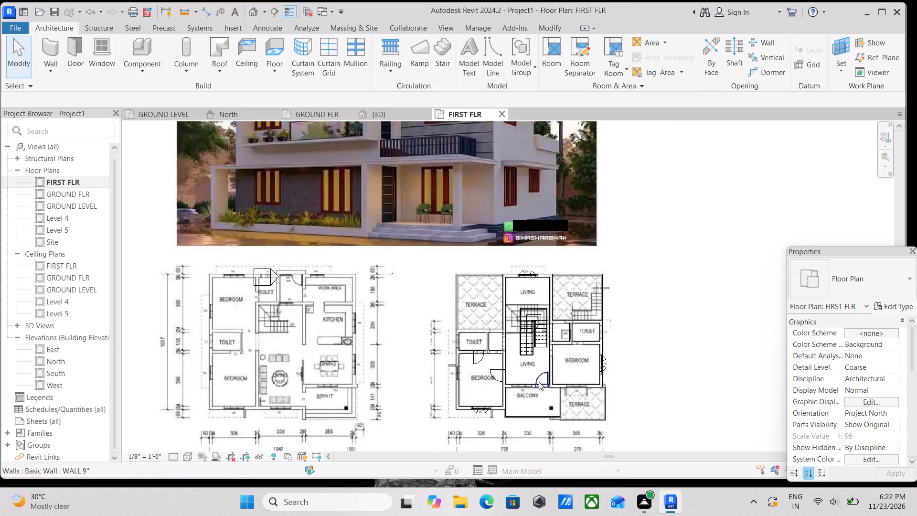
scroll(559, 427, "up", 6)
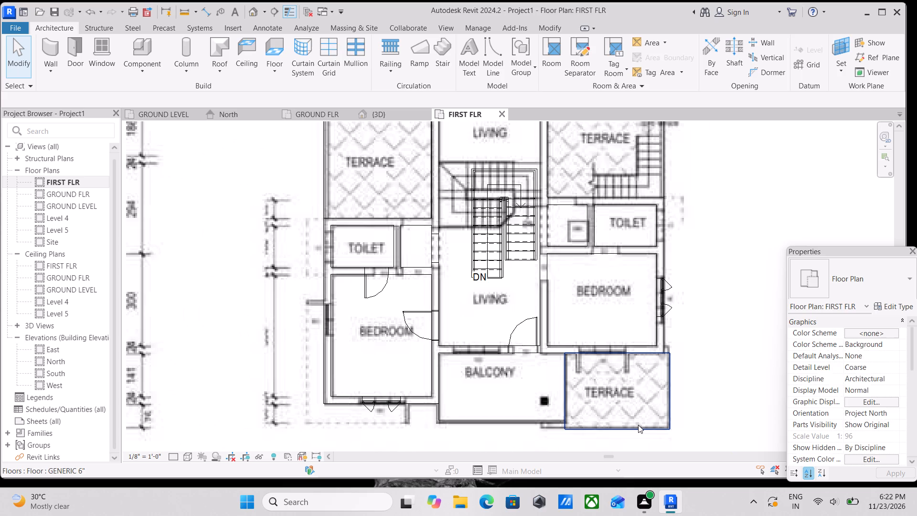
left_click(638, 425)
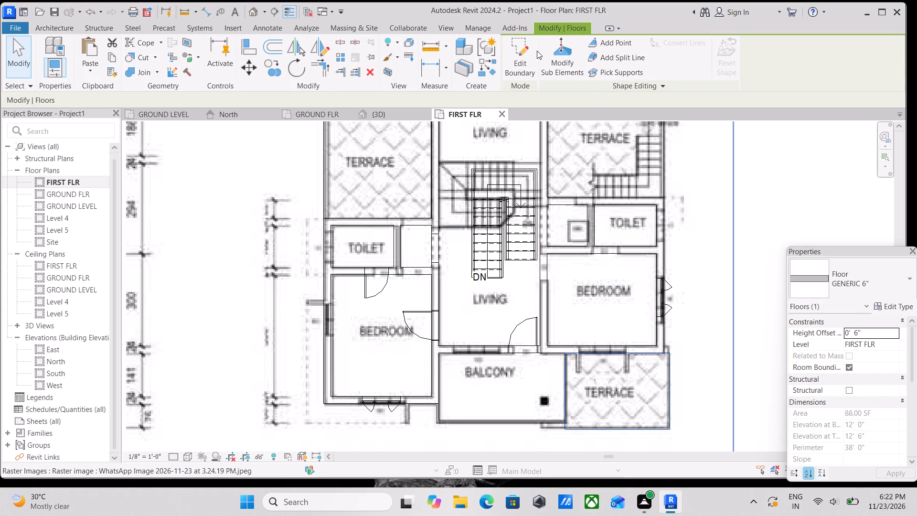
left_click(514, 54)
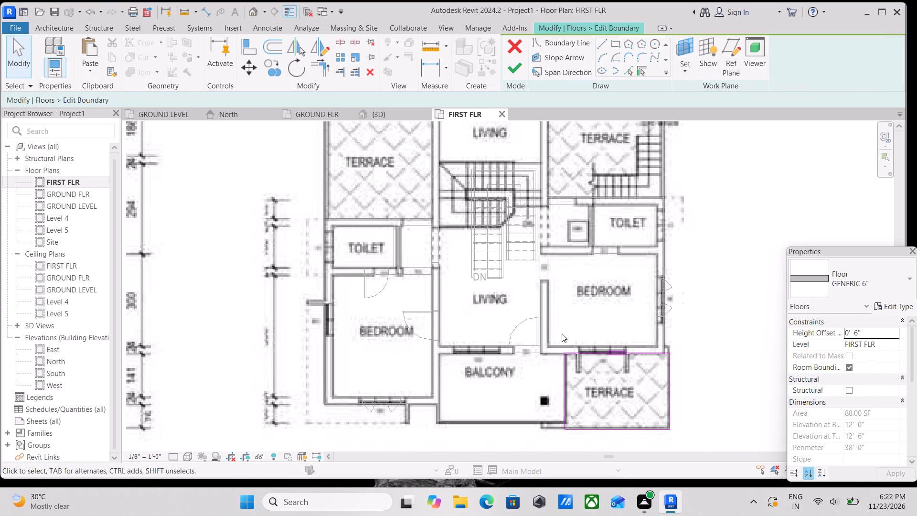
left_click(613, 430)
scroll(613, 430, "up", 3)
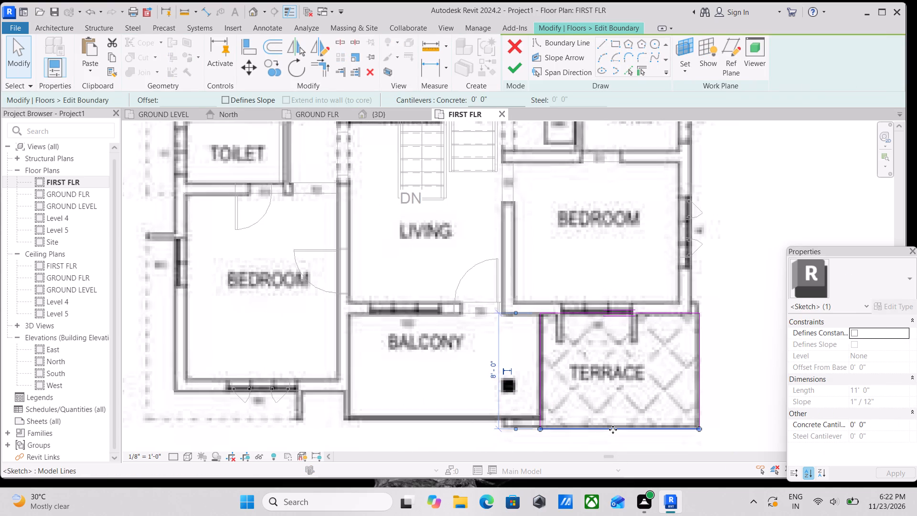
scroll(613, 430, "up", 3)
key("Up")
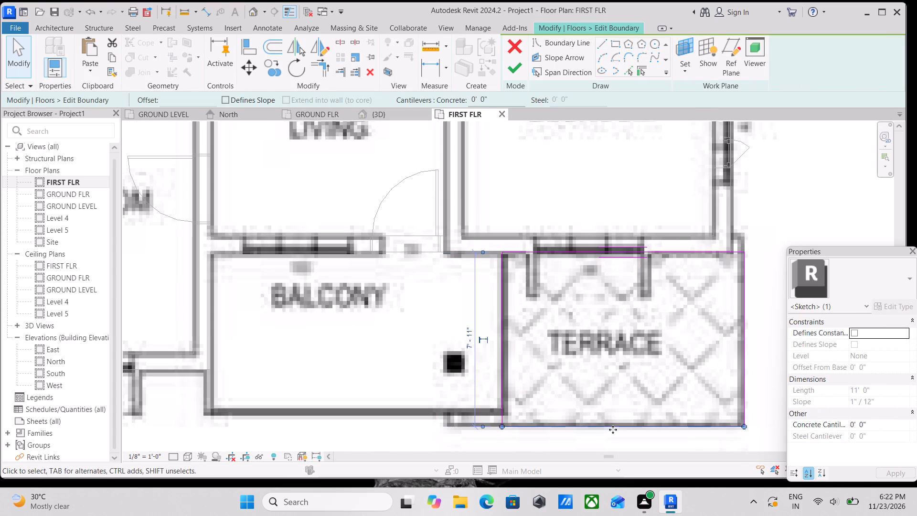
key("Up")
key("Up")
key("Up")
key("Up")
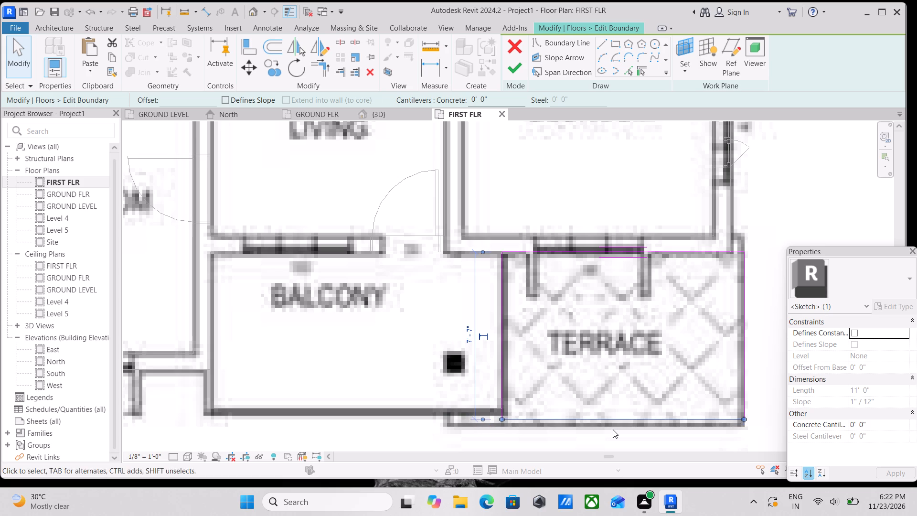
key("Up")
key("Up")
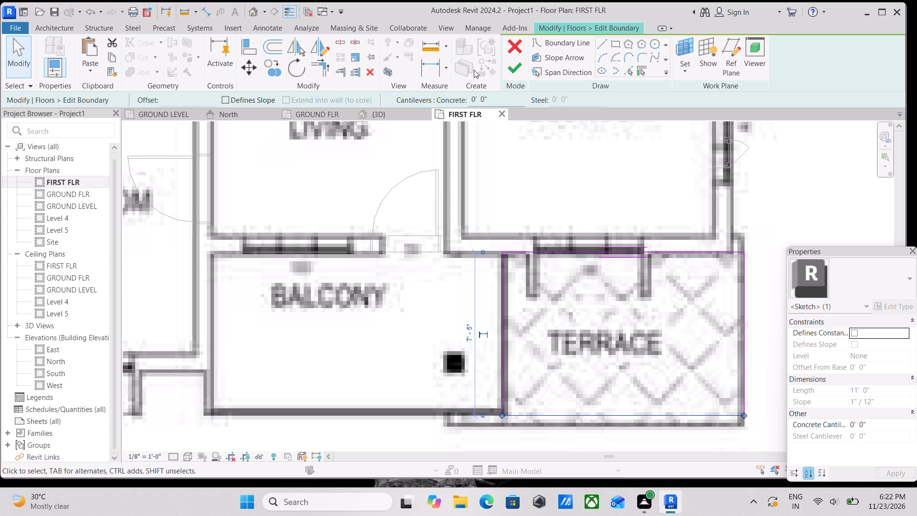
left_click(512, 63)
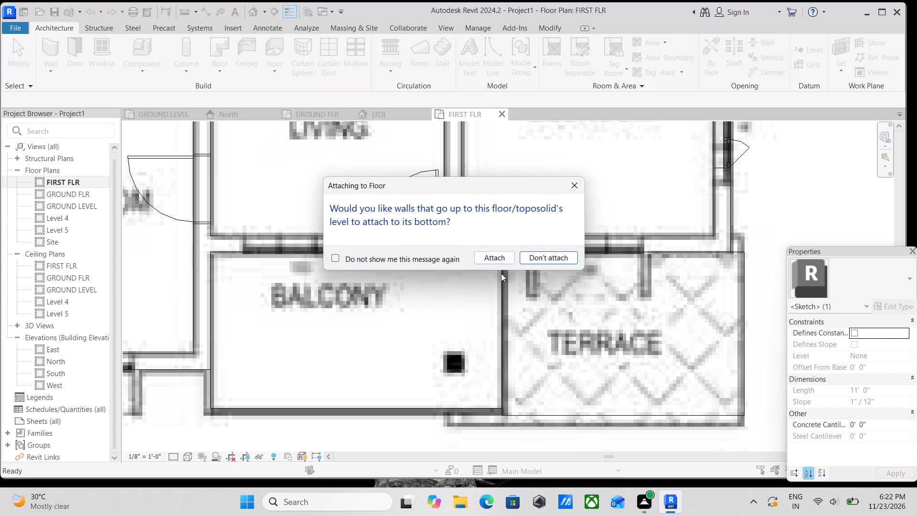
left_click(540, 261)
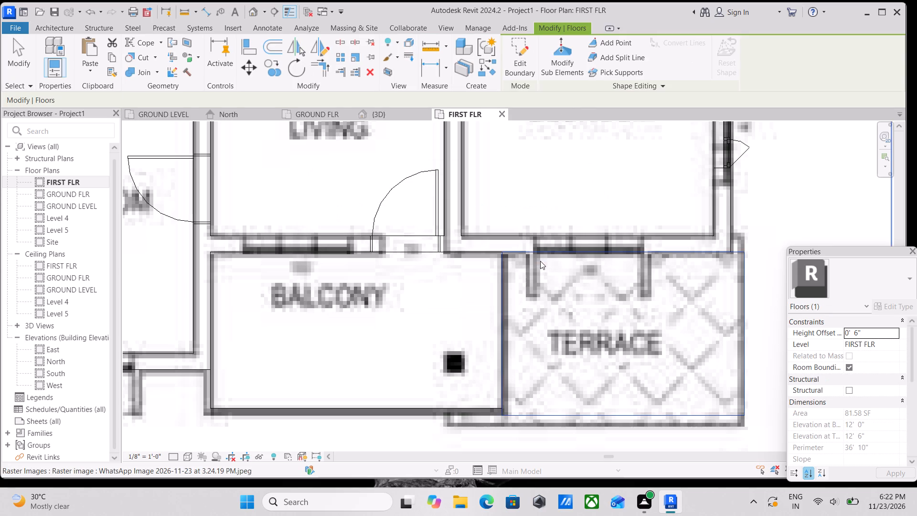
scroll(542, 340, "down", 4)
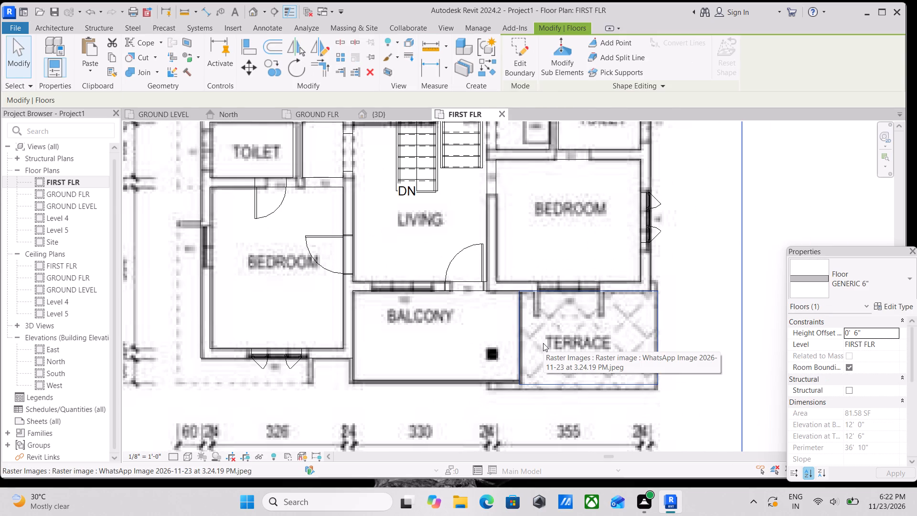
scroll(569, 379, "down", 1)
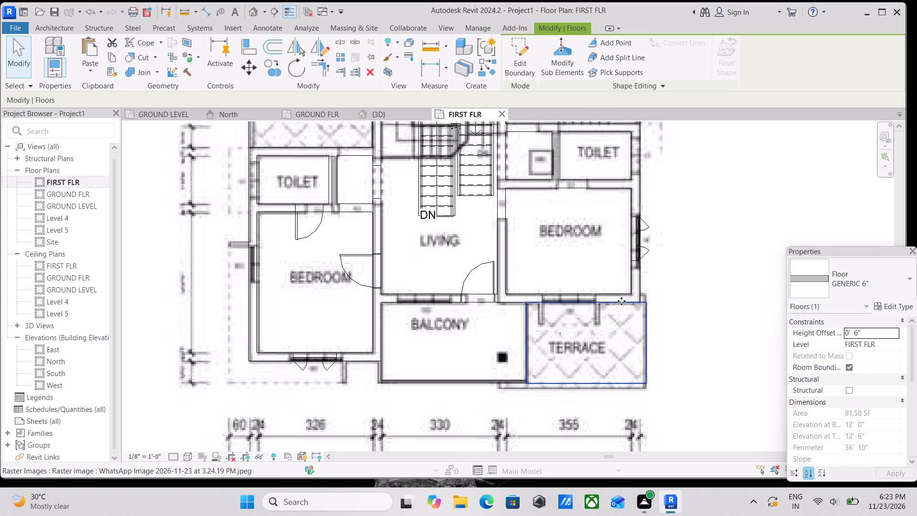
key("Escape")
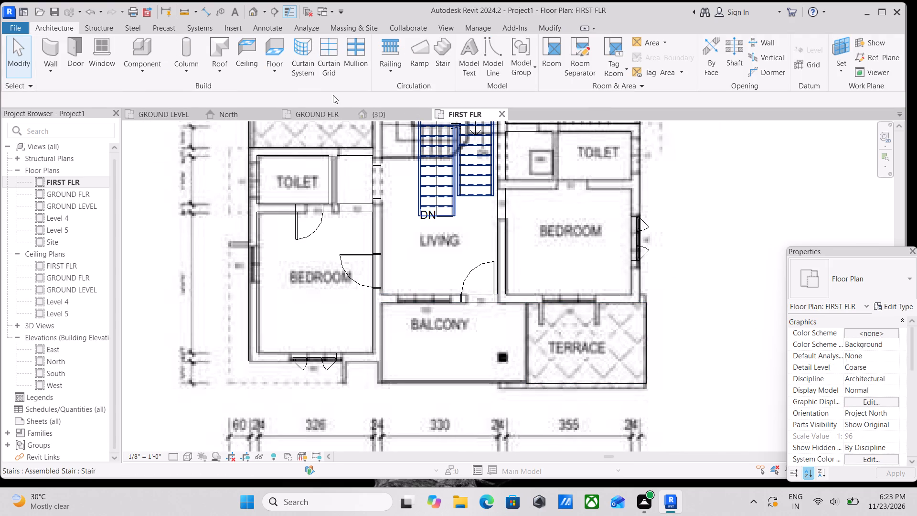
Examine the first floor's toilet windows, doors and front balcony and terrace slabs in 3D, from above and from the front.
left_click(375, 114)
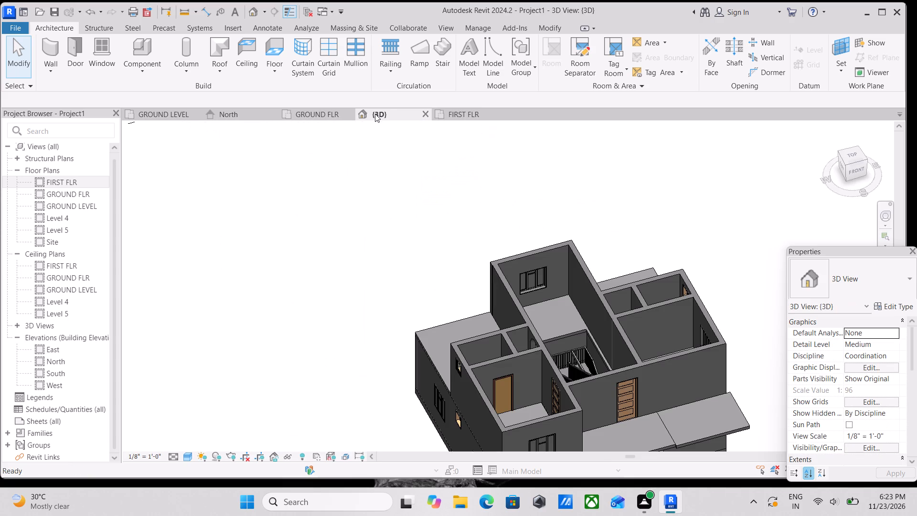
middle_click_drag(491, 377, 472, 326)
scroll(473, 322, "up", 3)
scroll(428, 318, "up", 3)
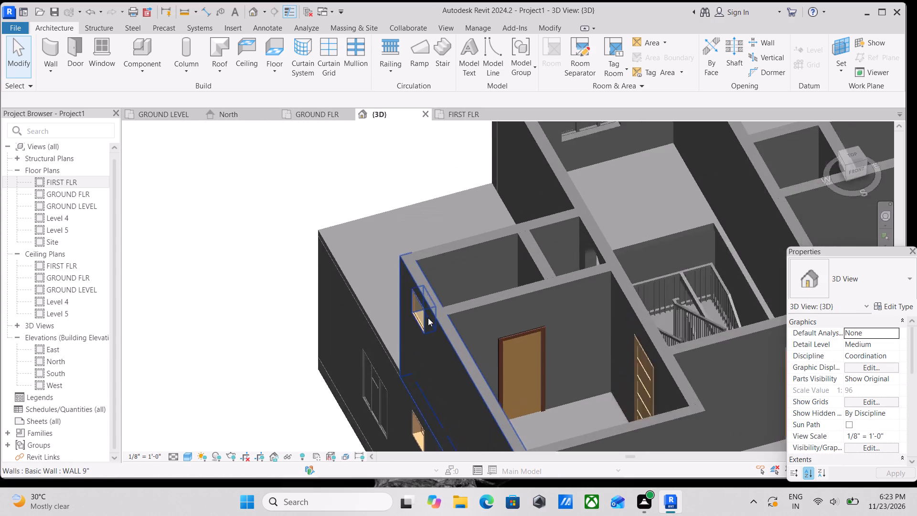
scroll(428, 318, "up", 1)
scroll(428, 318, "down", 6)
middle_click_drag(516, 369, 409, 352)
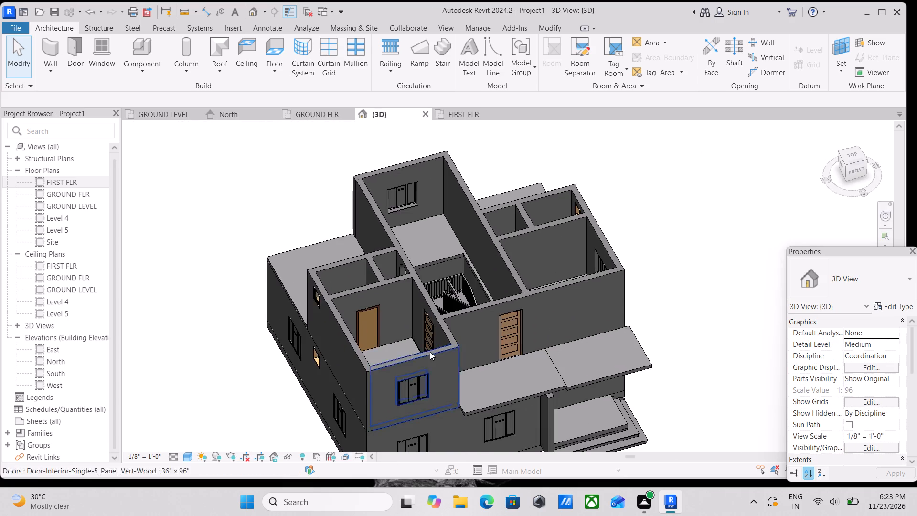
scroll(430, 352, "down", 1)
middle_click_drag(464, 364, 431, 350)
scroll(544, 366, "up", 3)
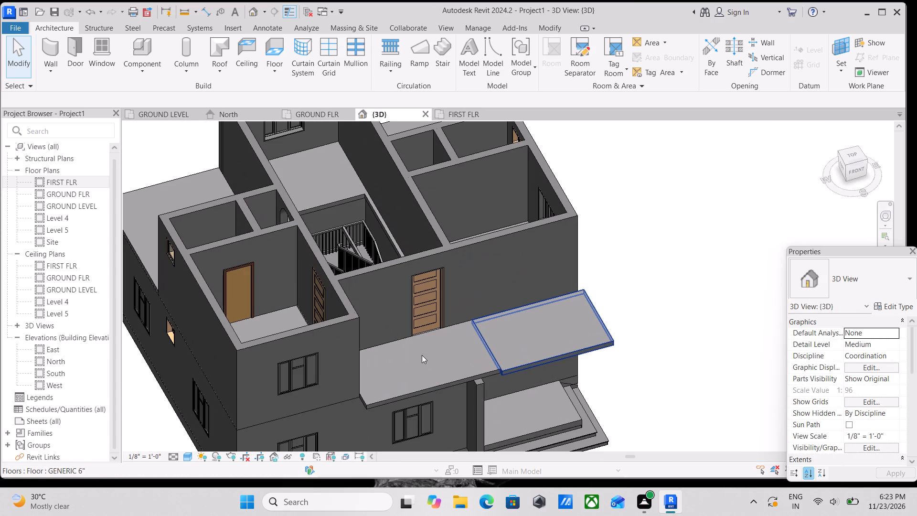
left_click(856, 164)
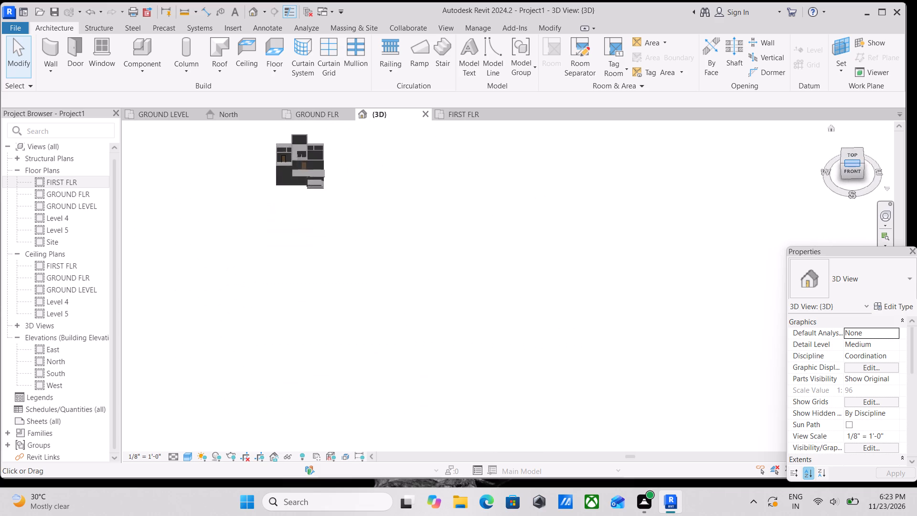
left_click(853, 172)
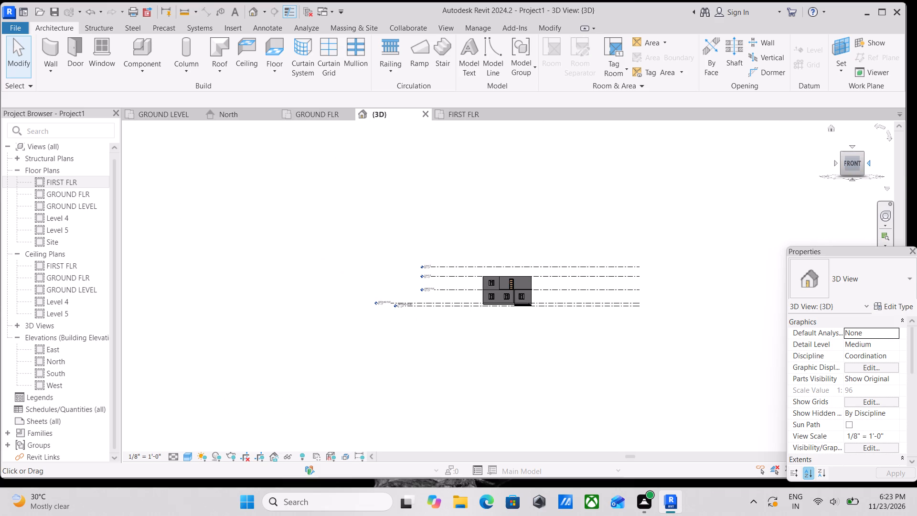
Edit the front terrace floor's boundary, nudging its front edge inward to a depth of 7'-1", in line with the adjoining balcony slab.
left_click(862, 163)
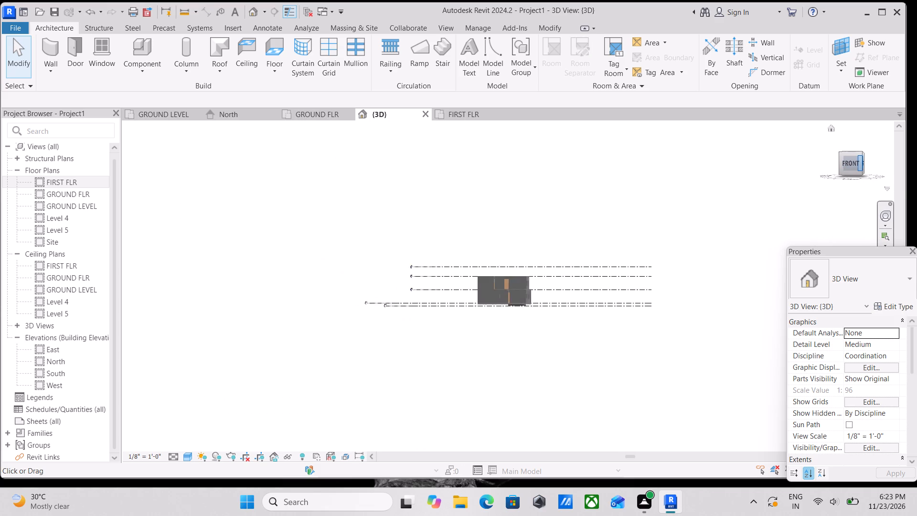
left_click(852, 152)
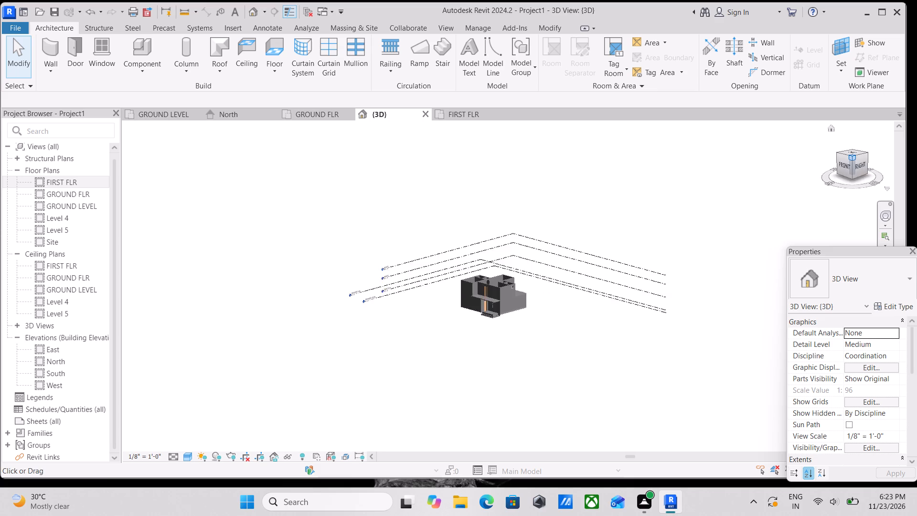
scroll(496, 328, "up", 3)
scroll(465, 292, "up", 10)
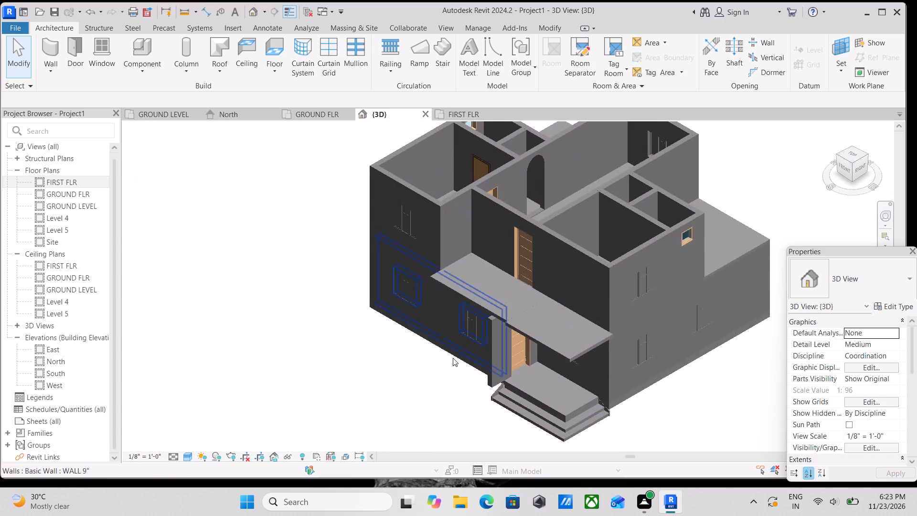
scroll(509, 357, "up", 4)
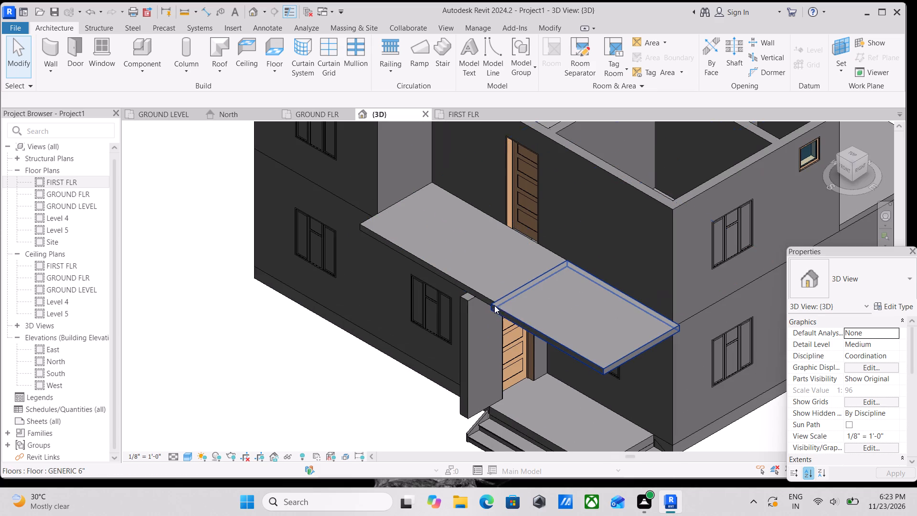
left_click(507, 309)
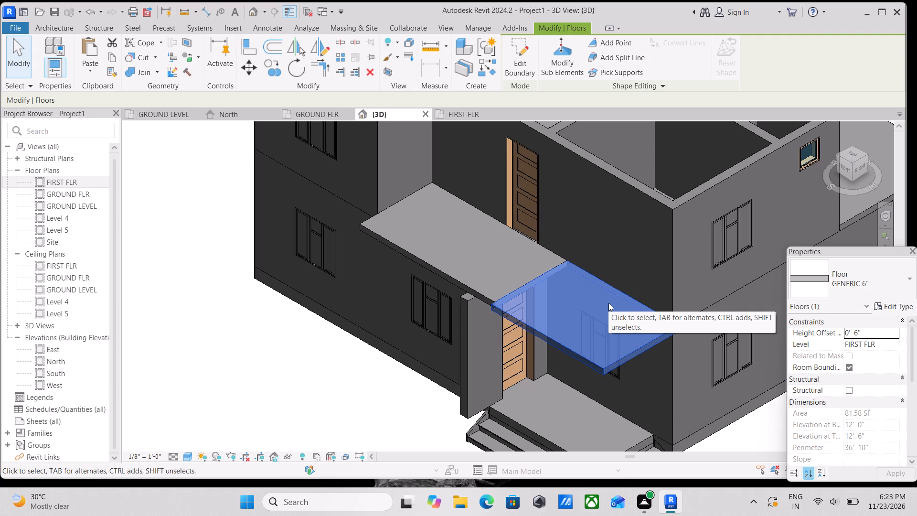
scroll(620, 317, "up", 2)
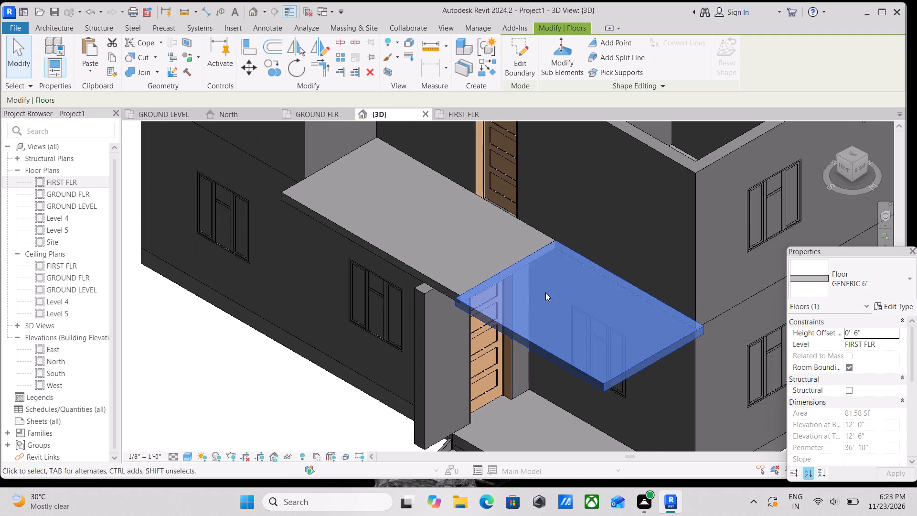
key("Escape")
scroll(499, 317, "up", 1)
scroll(545, 346, "down", 2)
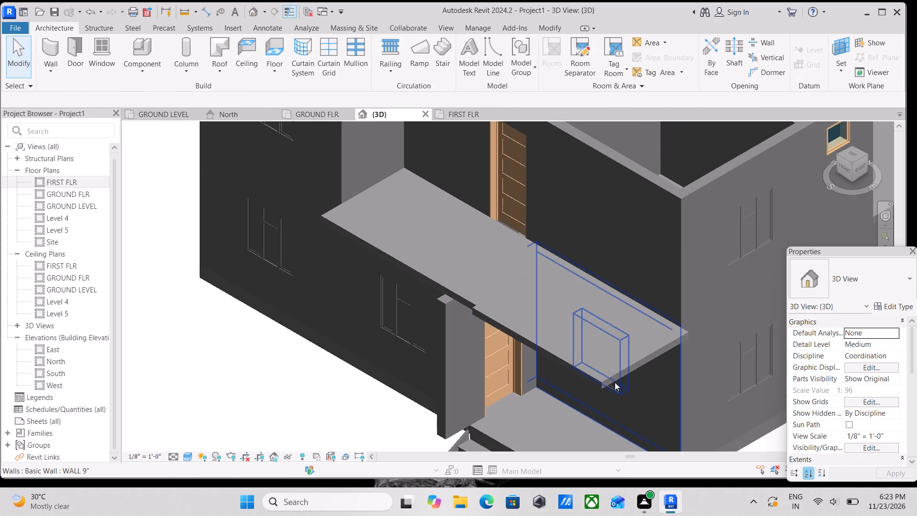
left_click(606, 376)
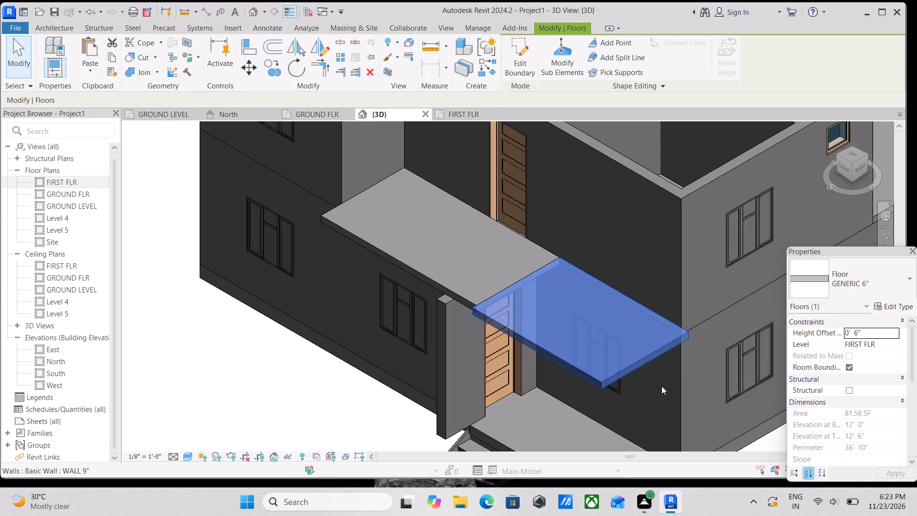
scroll(611, 305, "down", 2)
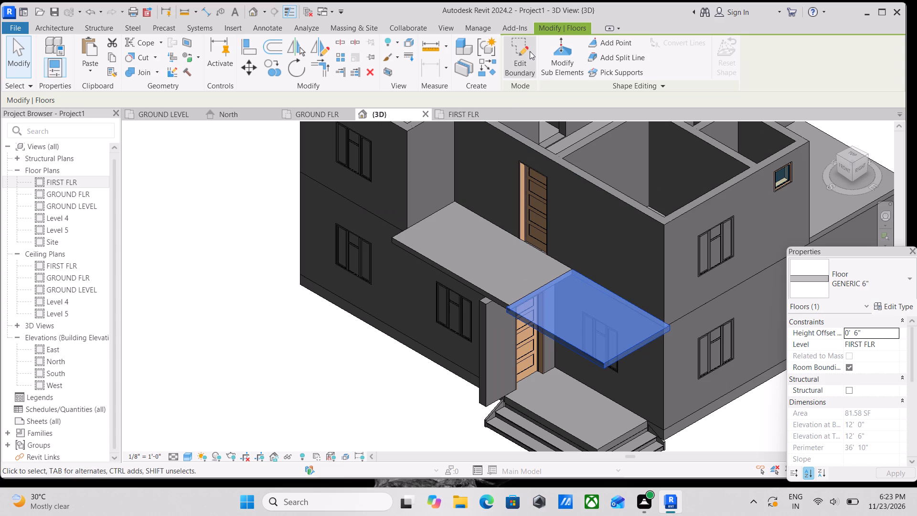
left_click(520, 56)
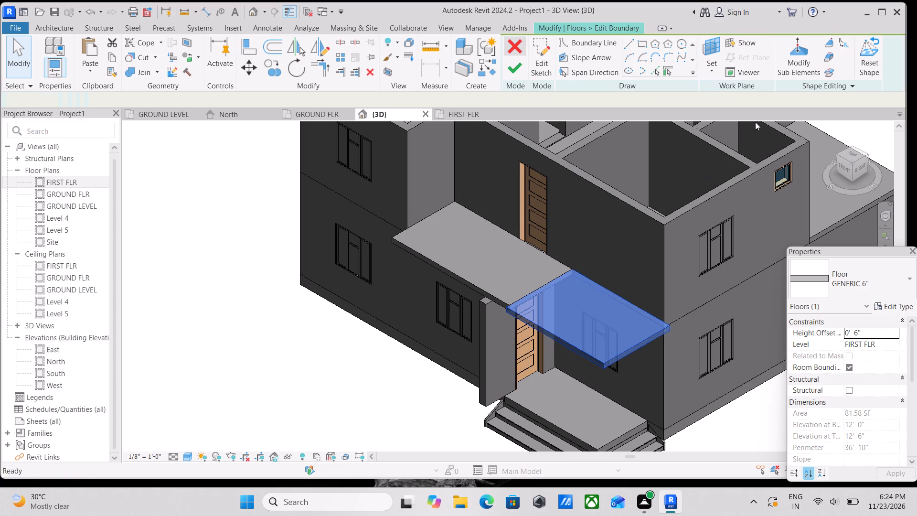
left_click(853, 151)
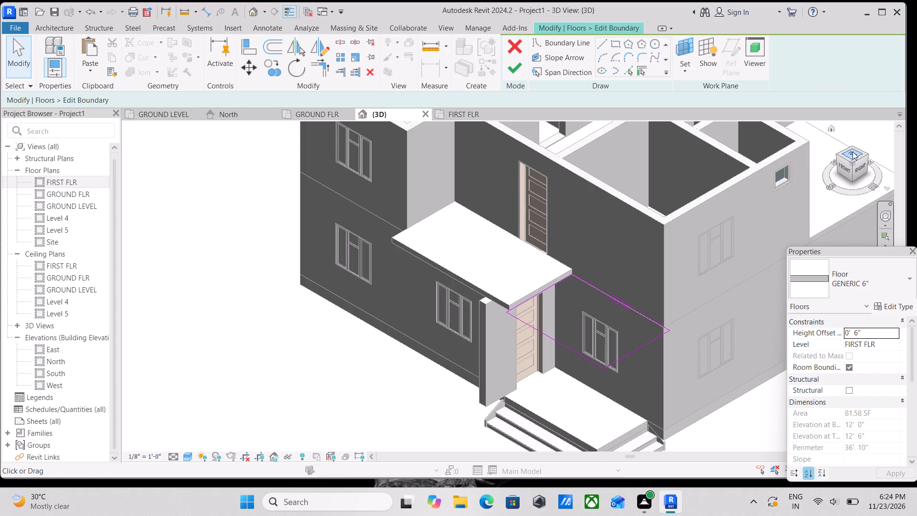
scroll(567, 356, "up", 3)
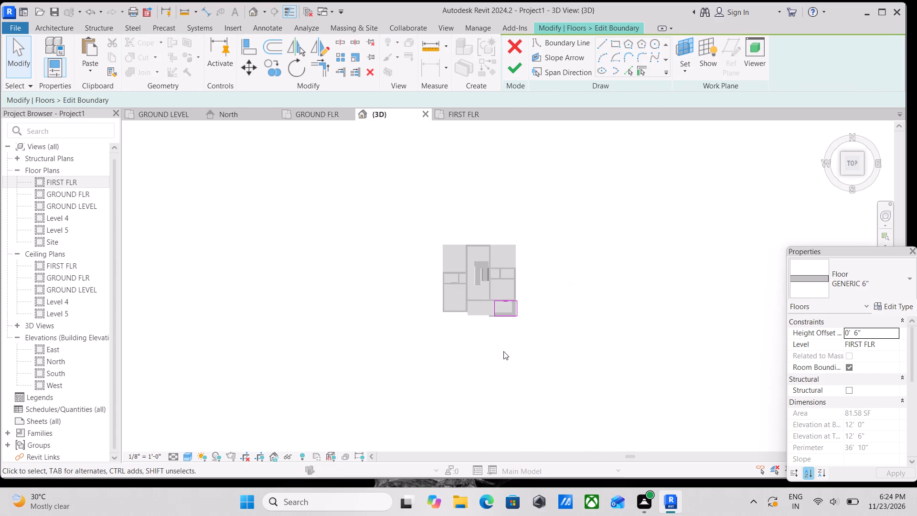
scroll(484, 331, "up", 6)
scroll(523, 274, "up", 9)
scroll(493, 362, "up", 3)
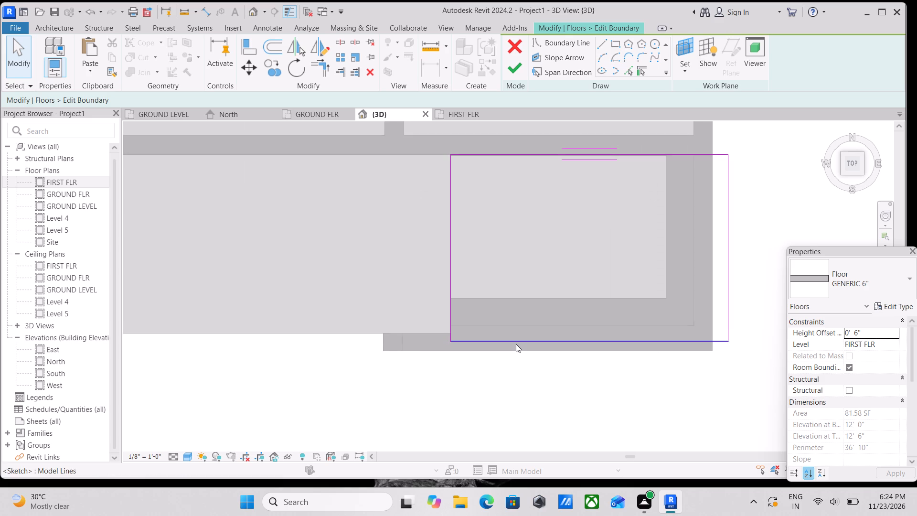
left_click(516, 344)
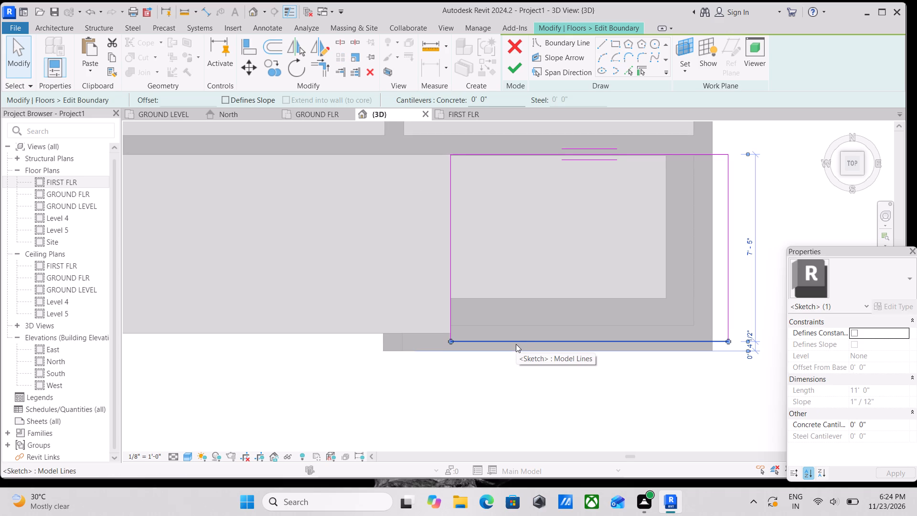
key("Up")
key("Up")
key("Up")
key("Up")
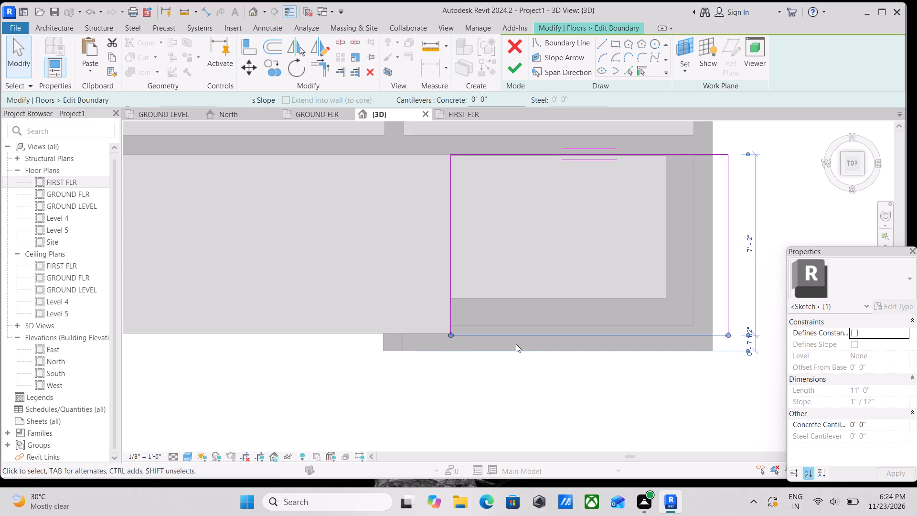
key("Escape")
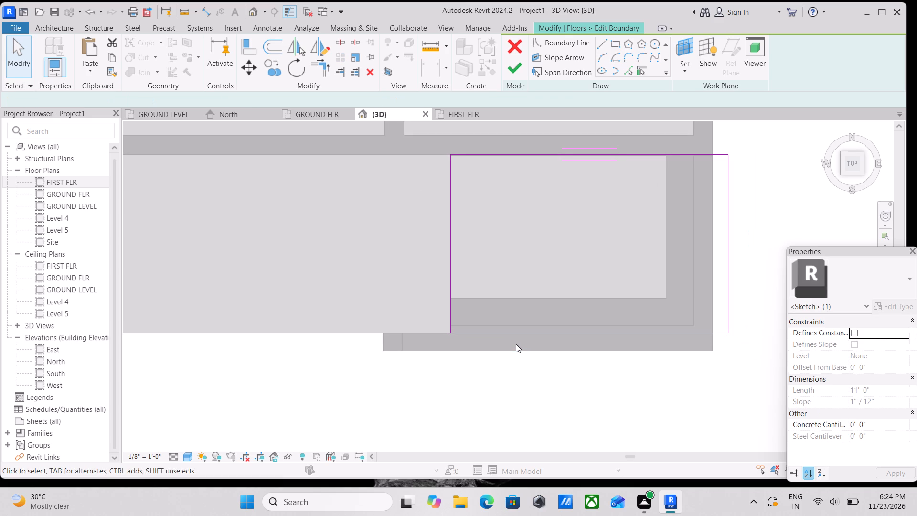
Nudge the terrace boundary's outer side edge inward to a width of 10'-4", and finish the floor without attaching the walls.
left_click(733, 262)
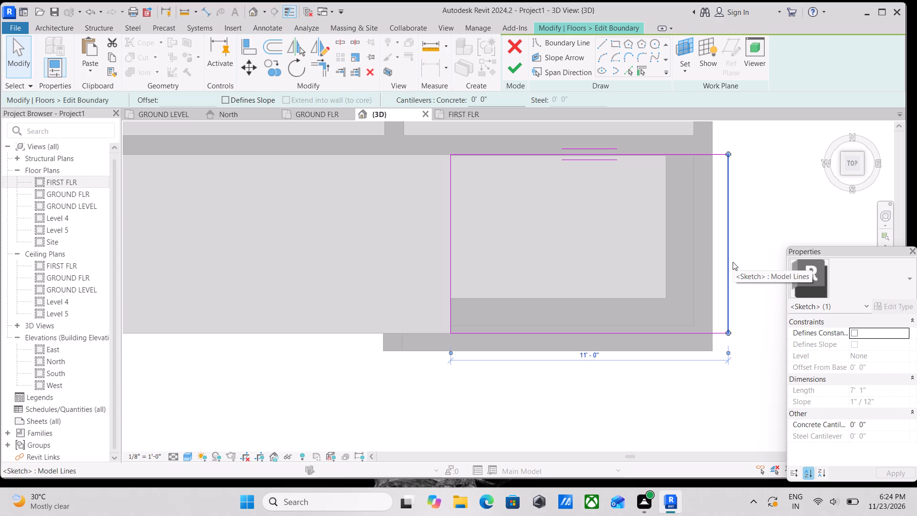
key("Left")
key("Left")
key("Left")
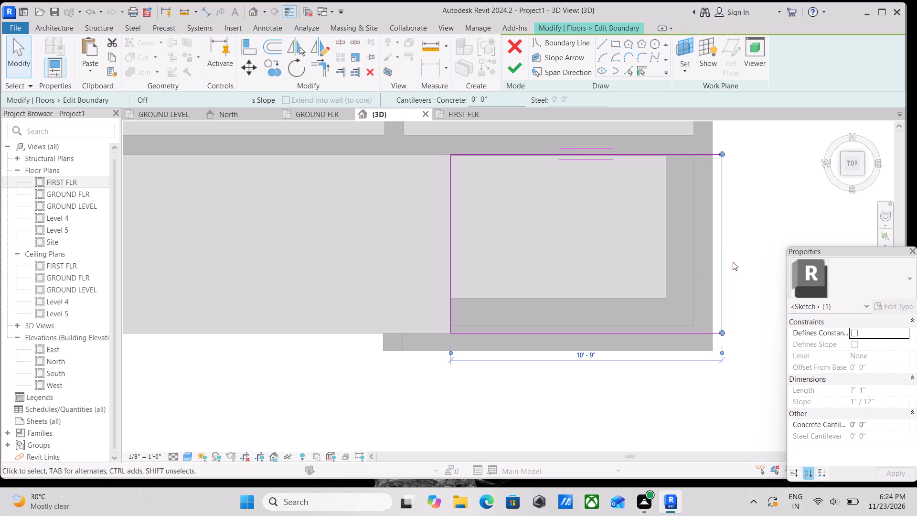
key("Left")
key("Left")
key("Left")
key("Left")
key("Left")
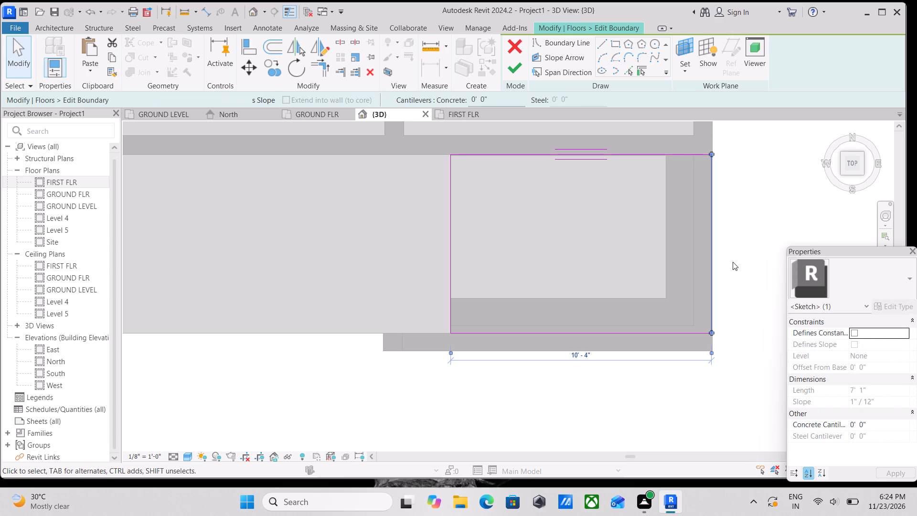
left_click(512, 73)
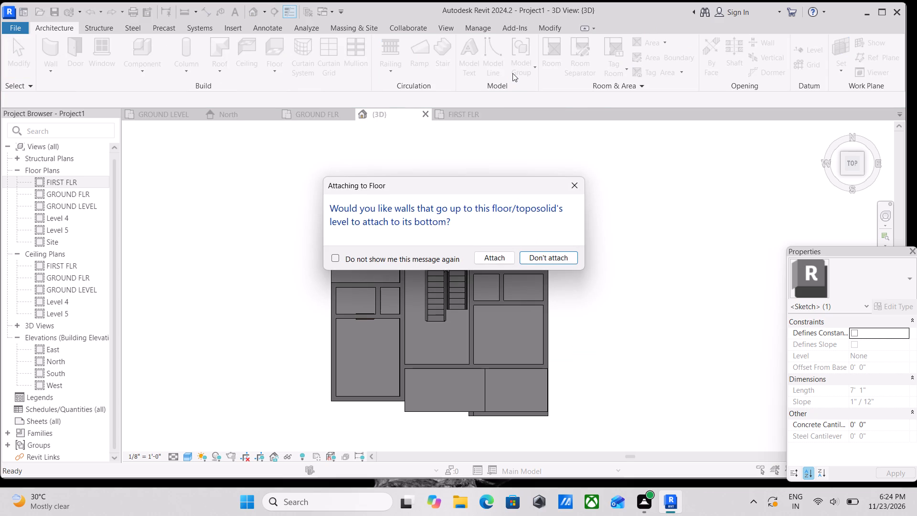
left_click(537, 258)
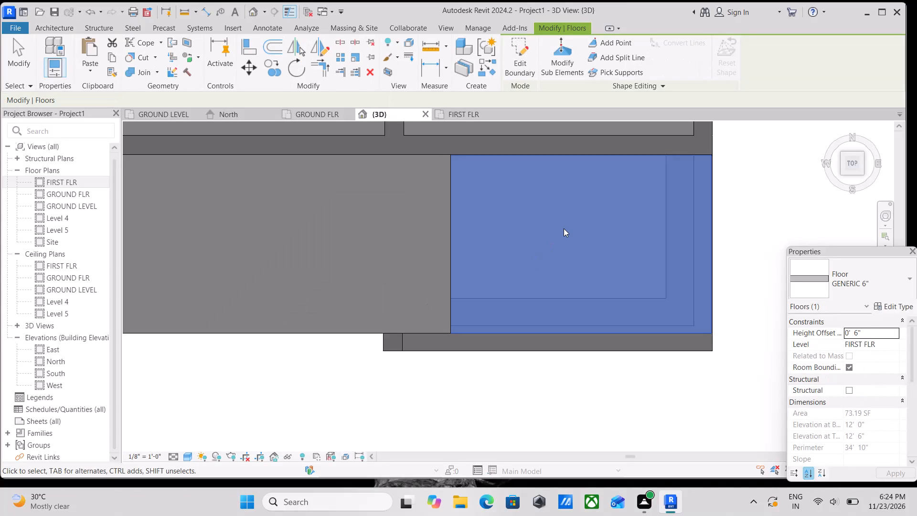
key("Escape")
key("Escape")
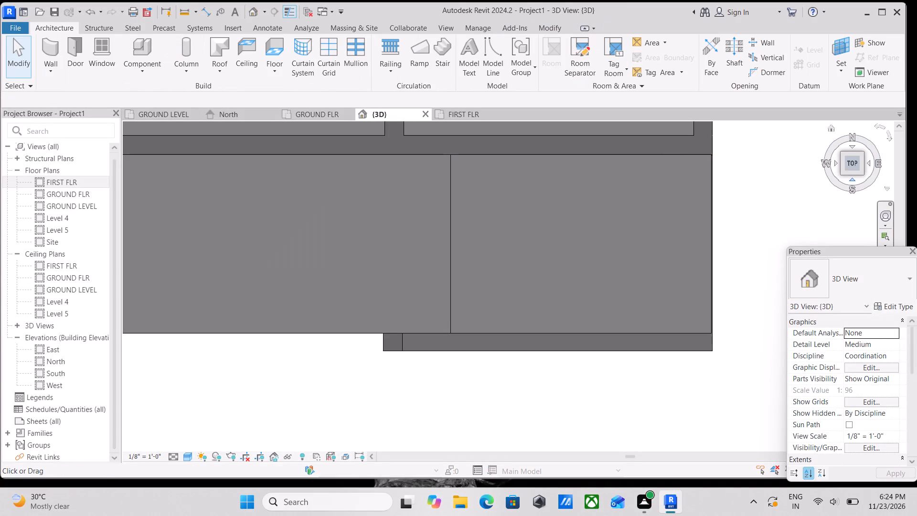
Examine the front terrace and balcony slabs, then the house's side and rear walls, windows and rear slab in 3D.
left_click(861, 175)
scroll(659, 241, "up", 1)
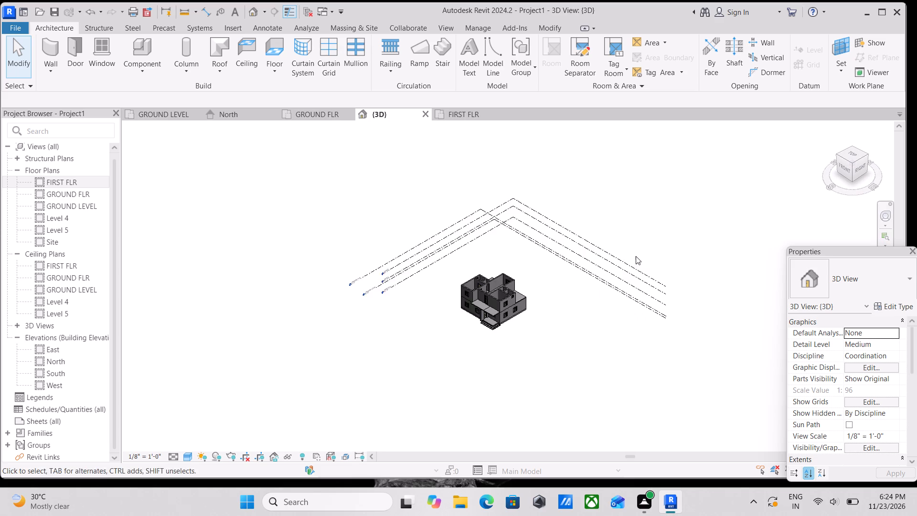
scroll(636, 256, "up", 3)
key("Escape")
scroll(396, 345, "up", 5)
key("Escape")
scroll(452, 326, "up", 4)
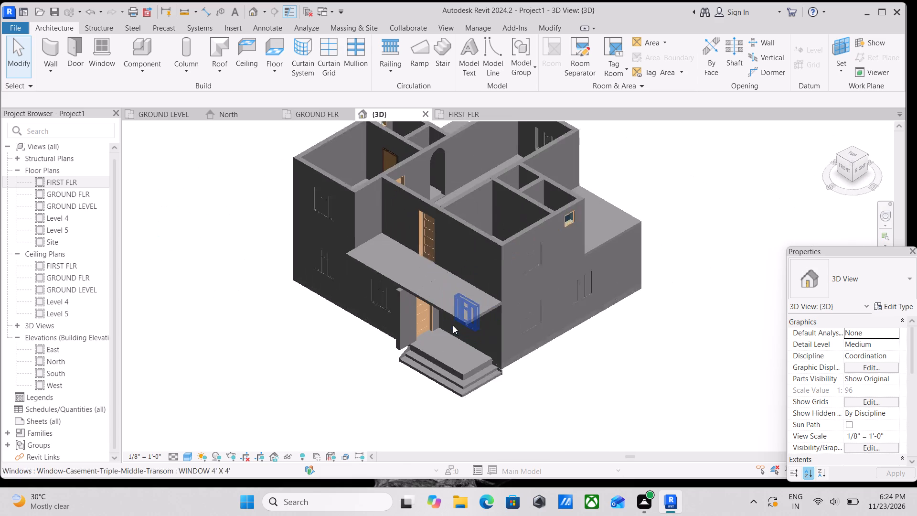
scroll(421, 247, "up", 2)
middle_click_drag(380, 251, 342, 290)
scroll(341, 291, "down", 1)
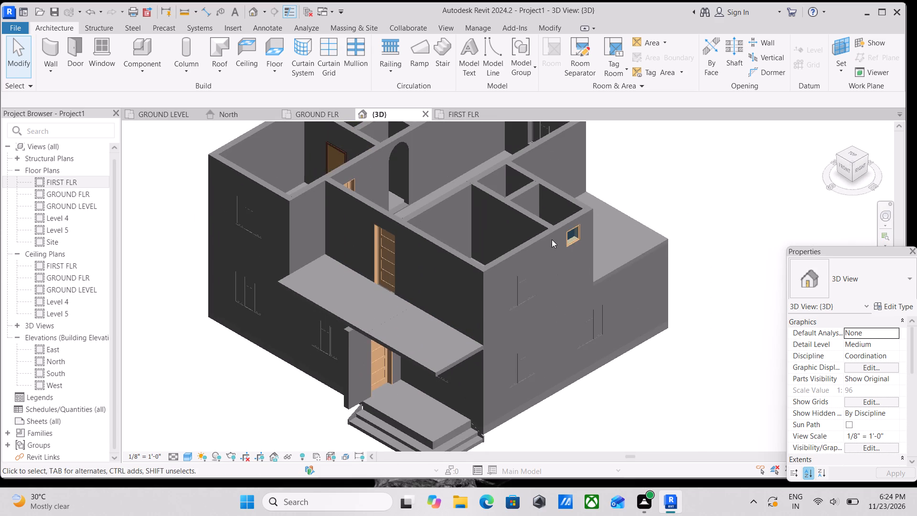
scroll(552, 239, "down", 2)
middle_click_drag(552, 239, 580, 307)
scroll(335, 261, "up", 1)
scroll(422, 298, "down", 3)
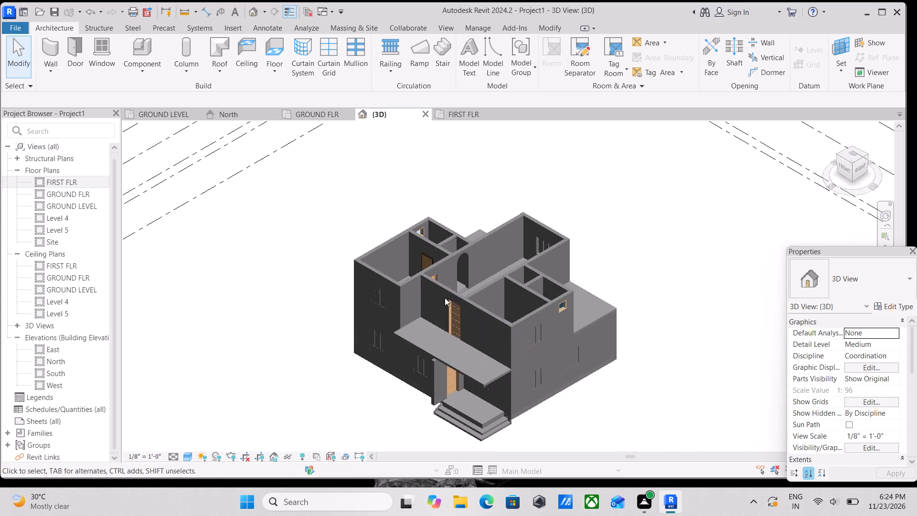
middle_click_drag(446, 291, 511, 318, "shift")
middle_click_drag(540, 324, 487, 325, "shift")
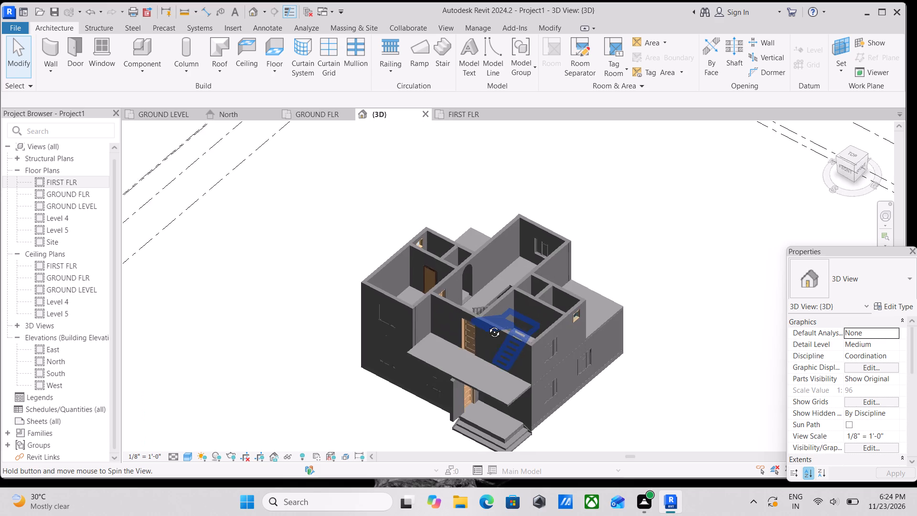
middle_click_drag(487, 325, 438, 325, "shift")
middle_click_drag(487, 272, 385, 250, "shift")
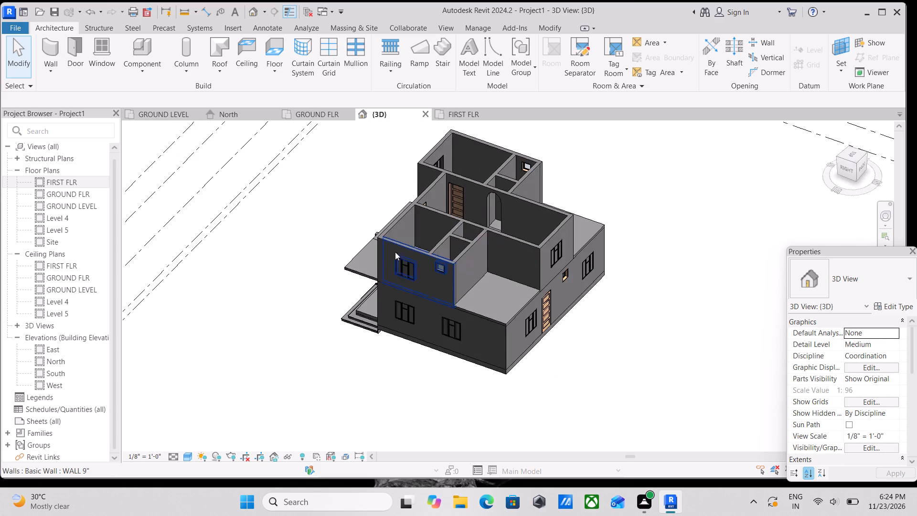
scroll(538, 258, "up", 2)
middle_click_drag(447, 280, 424, 280, "shift")
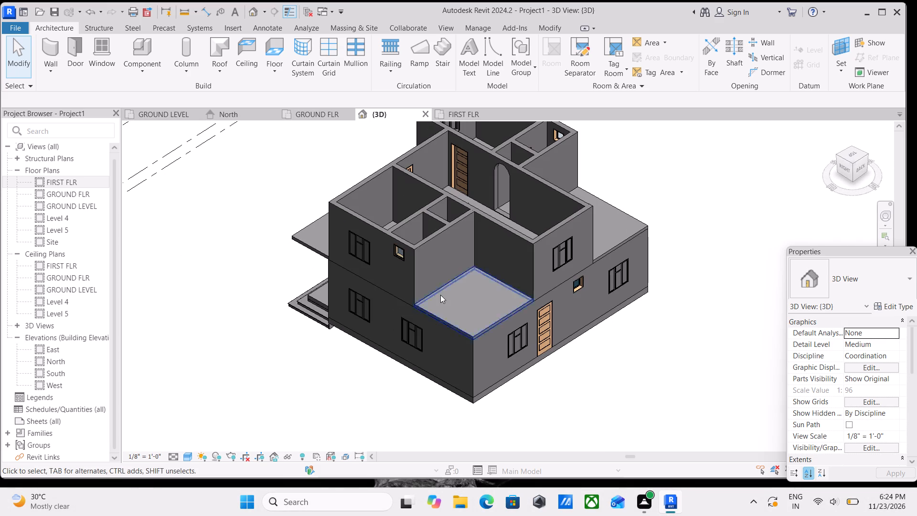
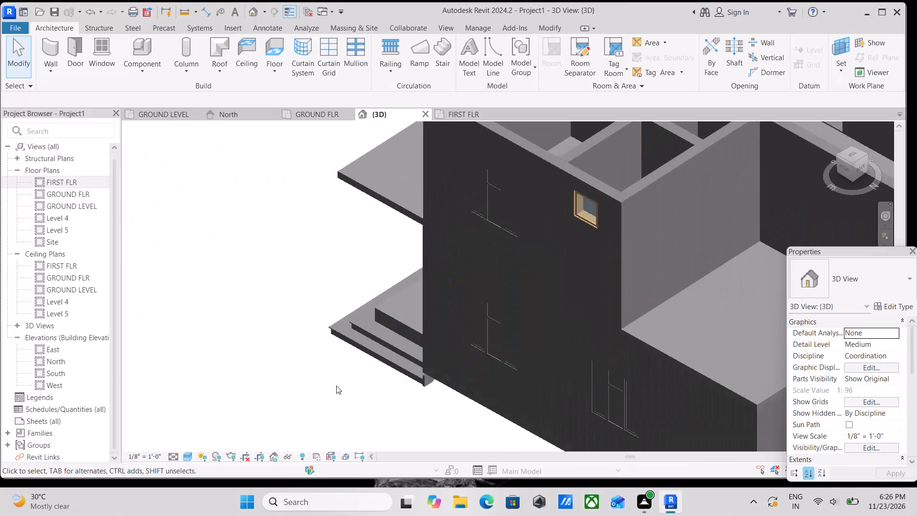
Examine the entrance steps, windows, terraces and upper-floor rooms of the house in the 3D view.
scroll(338, 379, "up", 3)
scroll(379, 277, "up", 4)
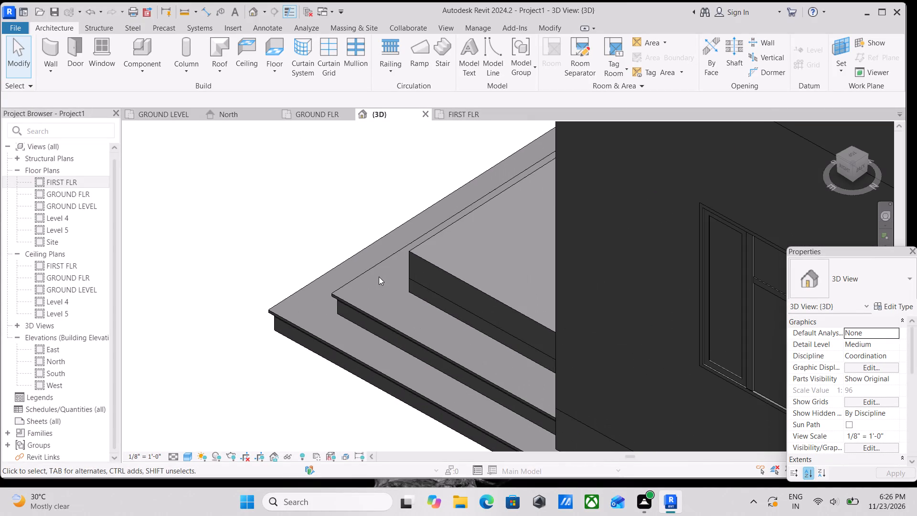
scroll(511, 283, "down", 2)
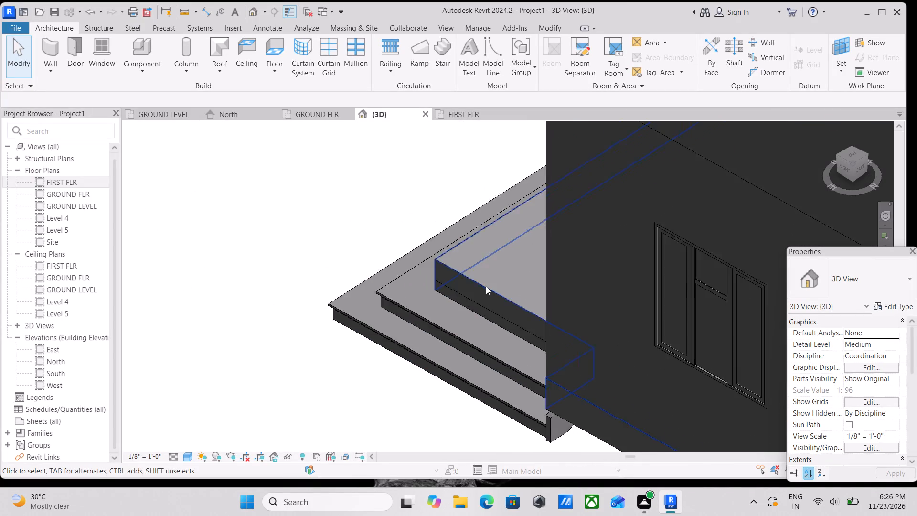
scroll(485, 286, "down", 7)
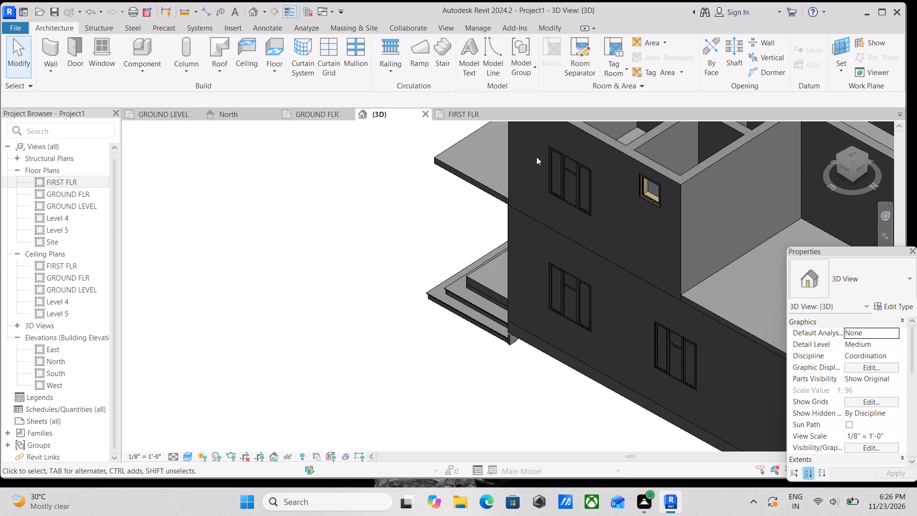
scroll(545, 193, "up", 2)
scroll(544, 199, "down", 1)
middle_click_drag(532, 199, 348, 237)
scroll(597, 248, "down", 3)
middle_click_drag(591, 248, 504, 264)
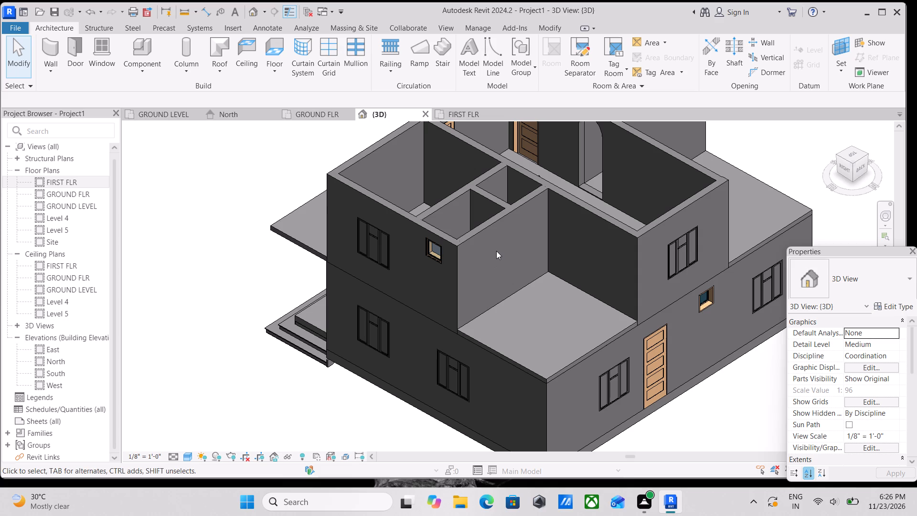
scroll(496, 251, "up", 2)
scroll(496, 251, "down", 5)
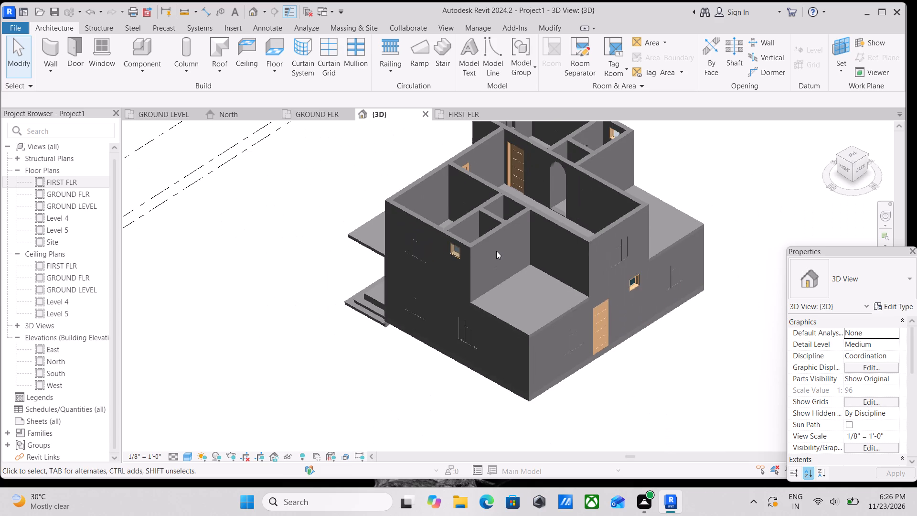
scroll(503, 276, "up", 1)
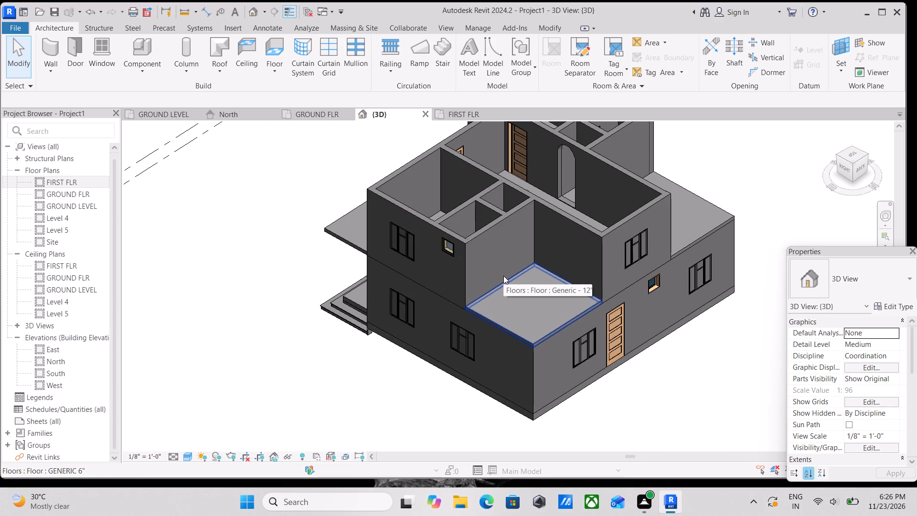
scroll(503, 276, "up", 1)
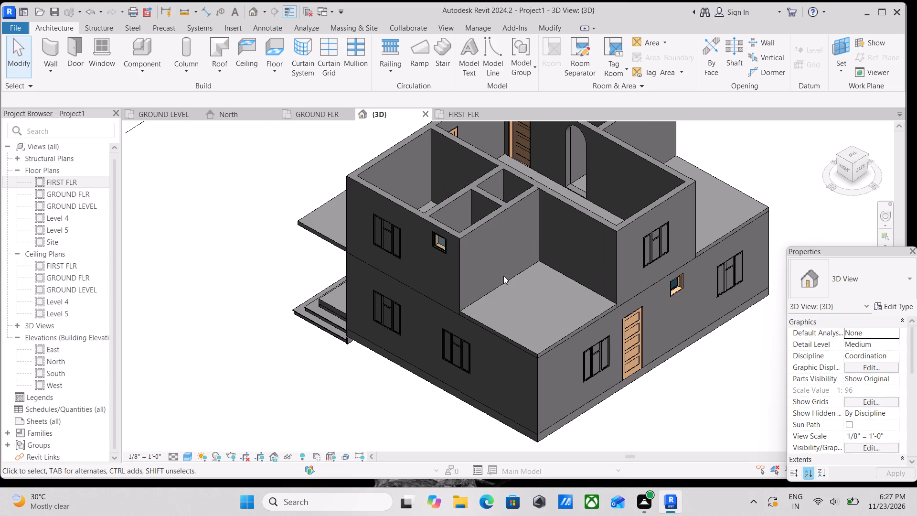
scroll(524, 247, "up", 2)
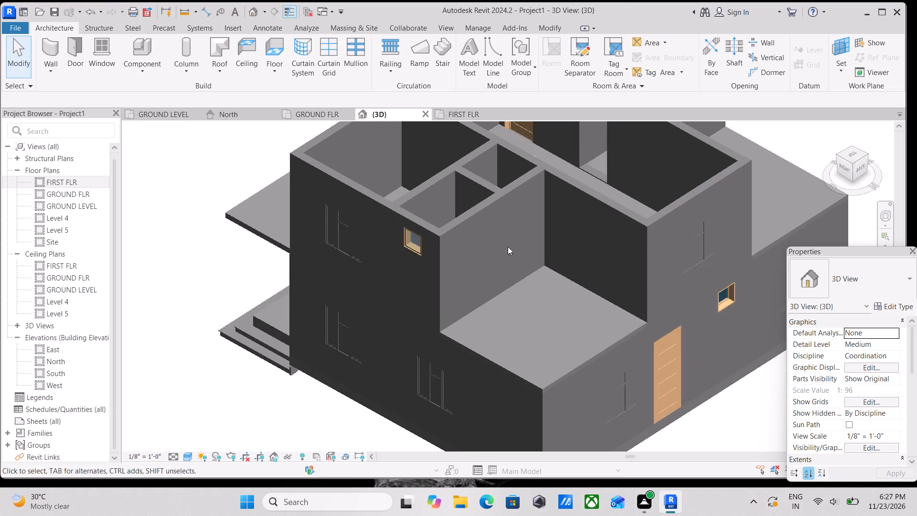
middle_click_drag(481, 247, 490, 303)
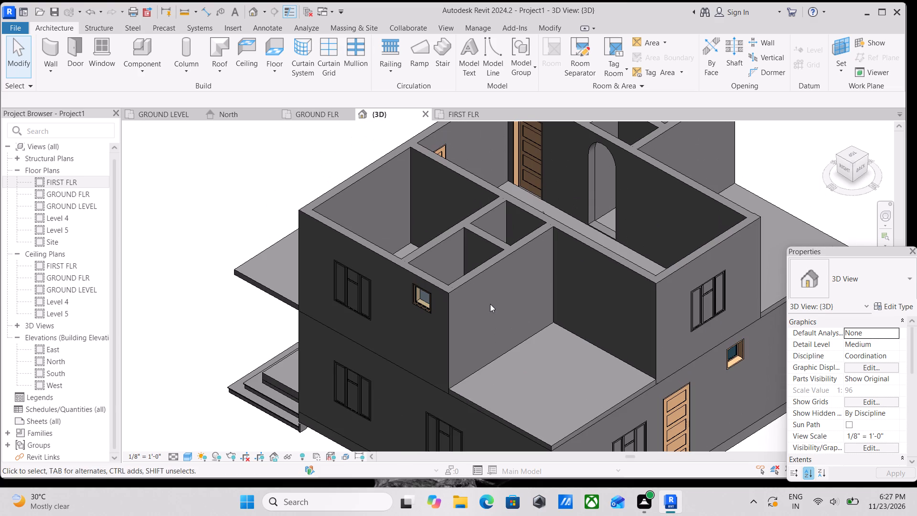
scroll(576, 319, "up", 2)
scroll(472, 294, "down", 2)
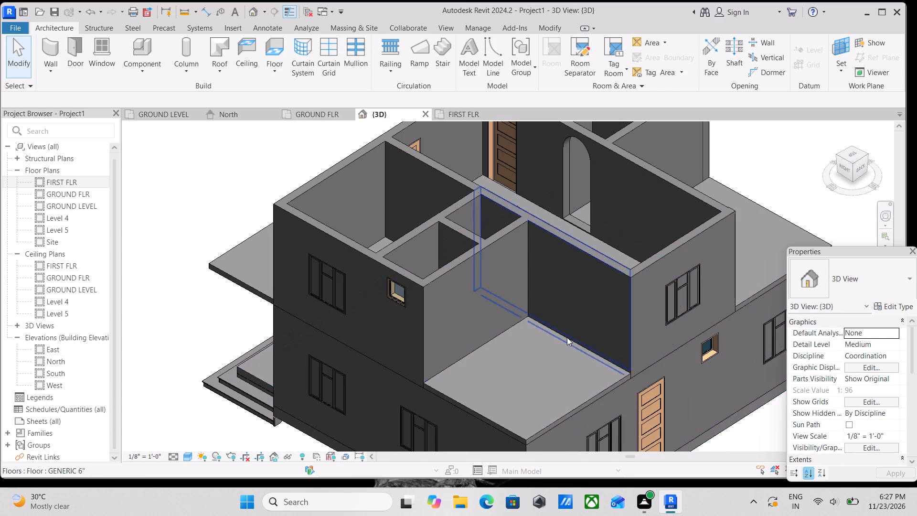
scroll(491, 312, "up", 3)
scroll(491, 312, "down", 2)
middle_click_drag(491, 312, 499, 355)
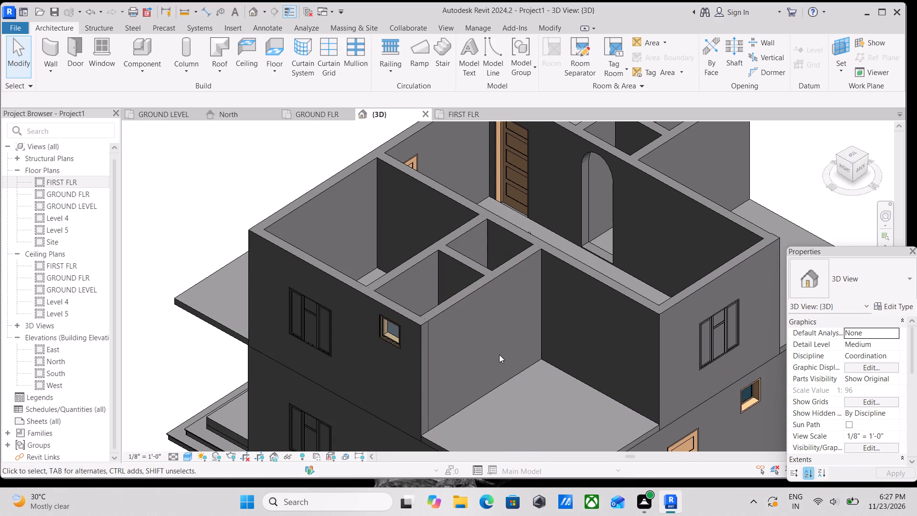
scroll(499, 355, "up", 1)
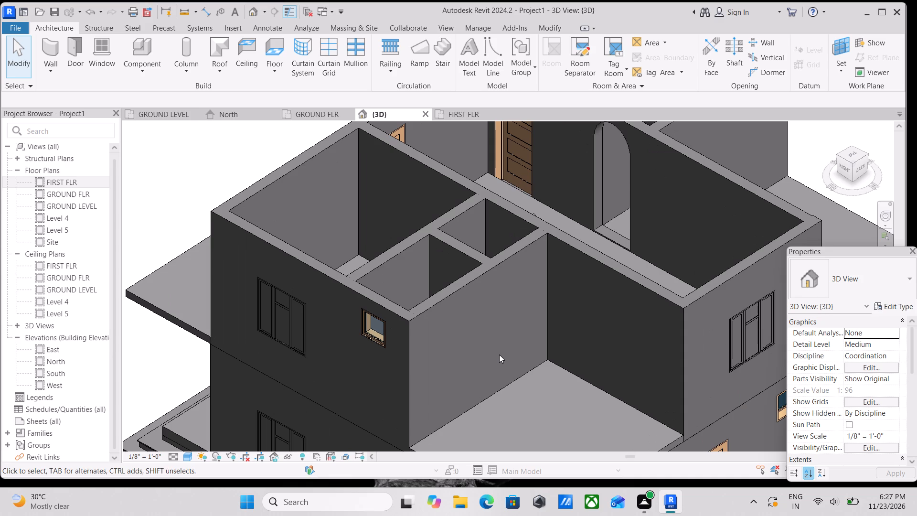
scroll(499, 355, "up", 2)
scroll(499, 355, "down", 4)
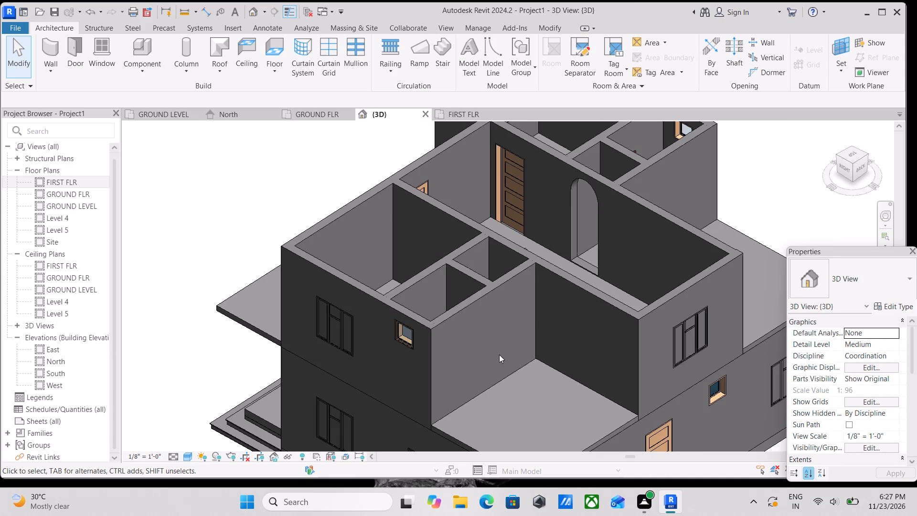
scroll(499, 355, "down", 1)
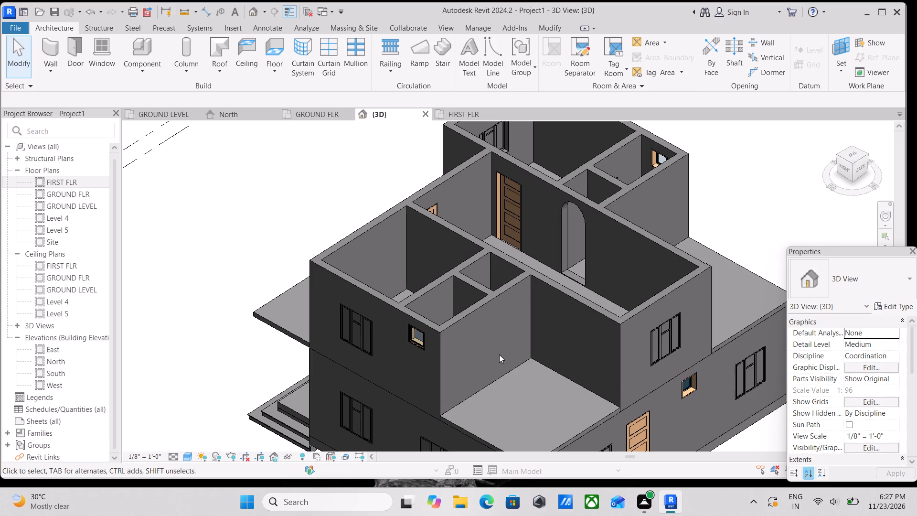
scroll(501, 343, "up", 2)
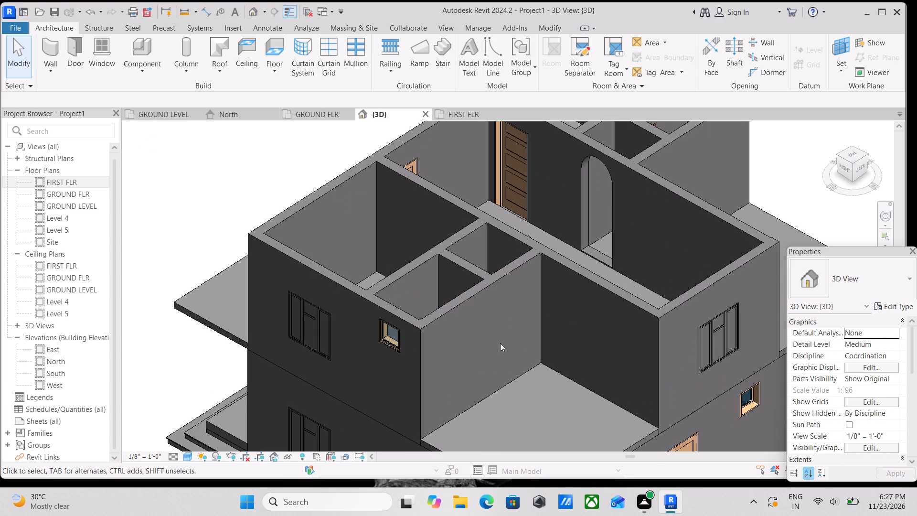
scroll(504, 341, "down", 4)
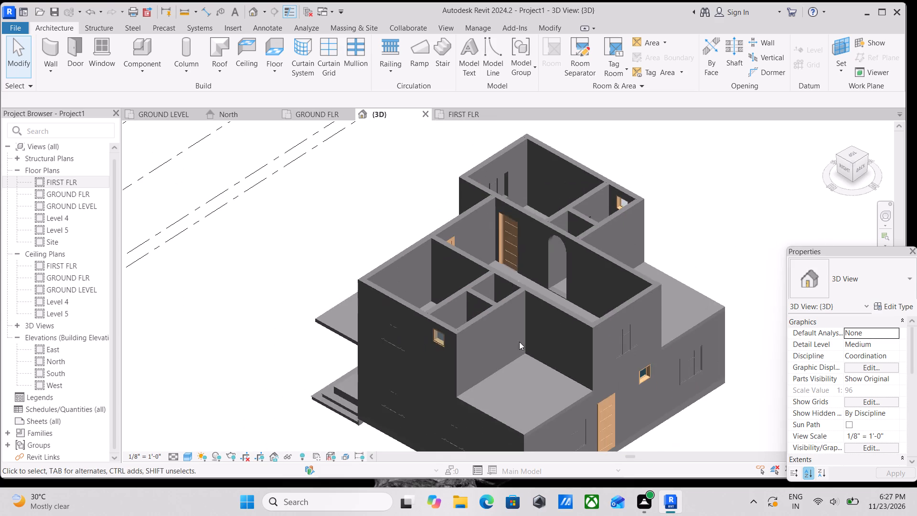
scroll(484, 369, "up", 2)
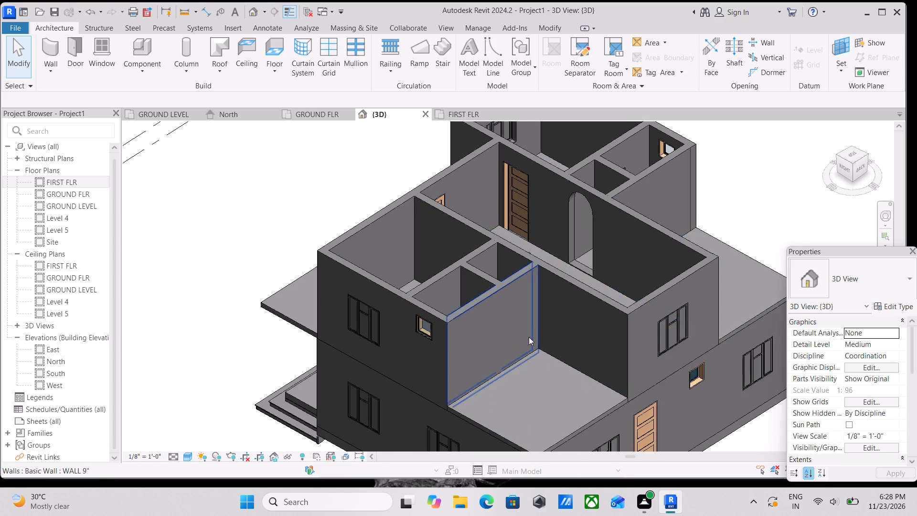
scroll(530, 338, "down", 2)
scroll(574, 335, "down", 1)
Inspect the 3D house model from its back, corner and right sides.
middle_click_drag(575, 336, 512, 313, "shift")
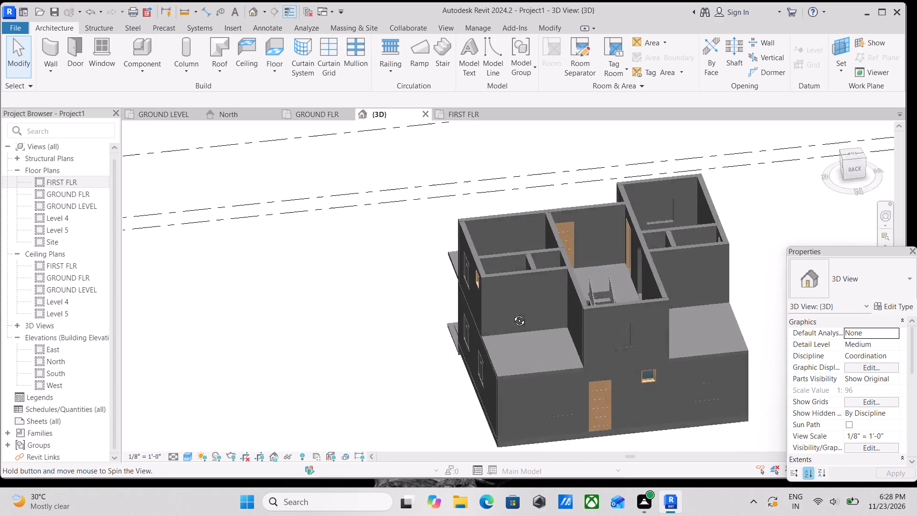
middle_click_drag(512, 313, 527, 322, "shift")
middle_click_drag(554, 304, 510, 314, "shift")
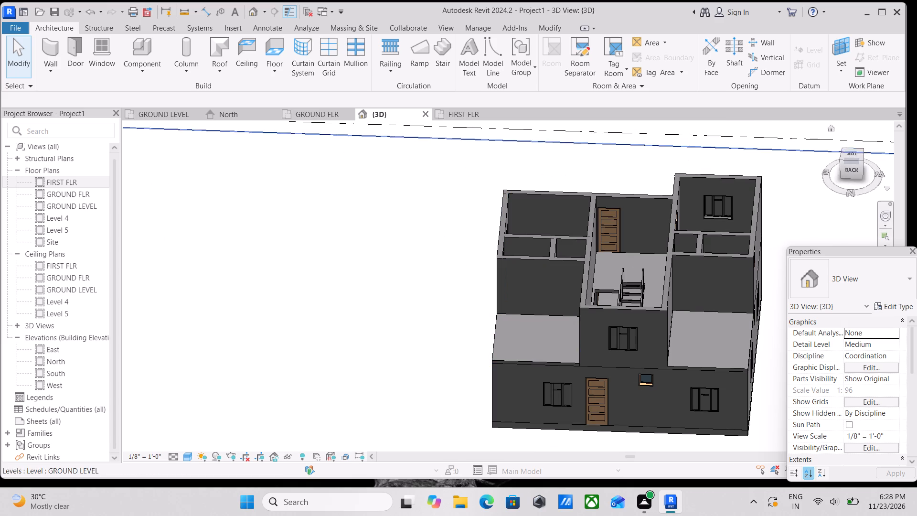
left_click(841, 164)
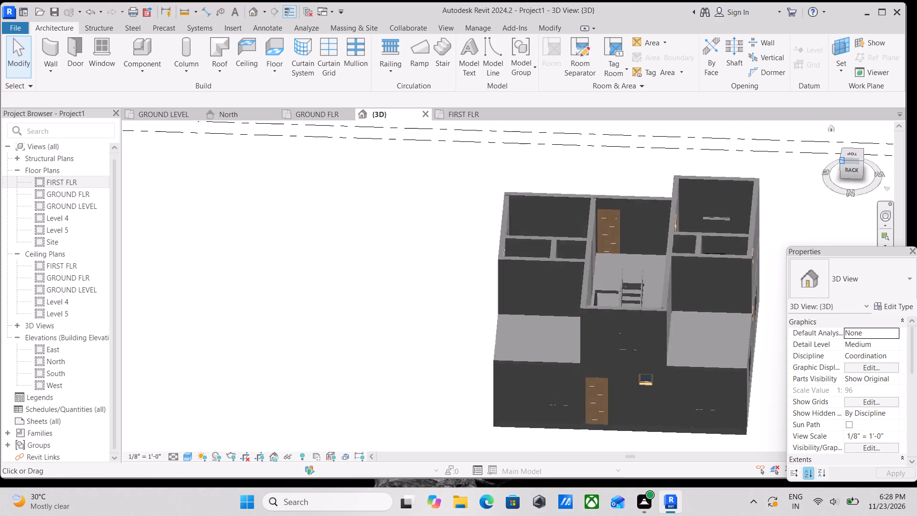
scroll(674, 334, "up", 3)
scroll(501, 300, "up", 6)
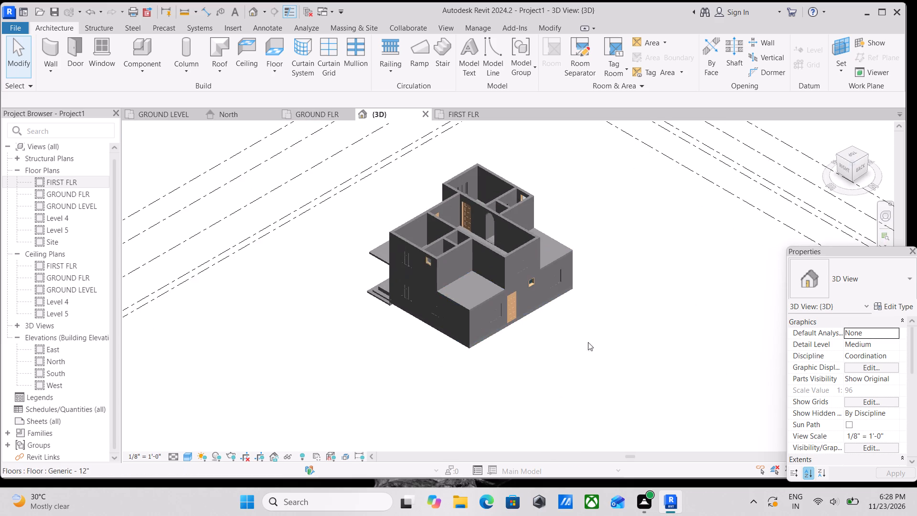
middle_click_drag(509, 307, 562, 362, "shift")
scroll(455, 298, "up", 1)
middle_click_drag(456, 296, 501, 309)
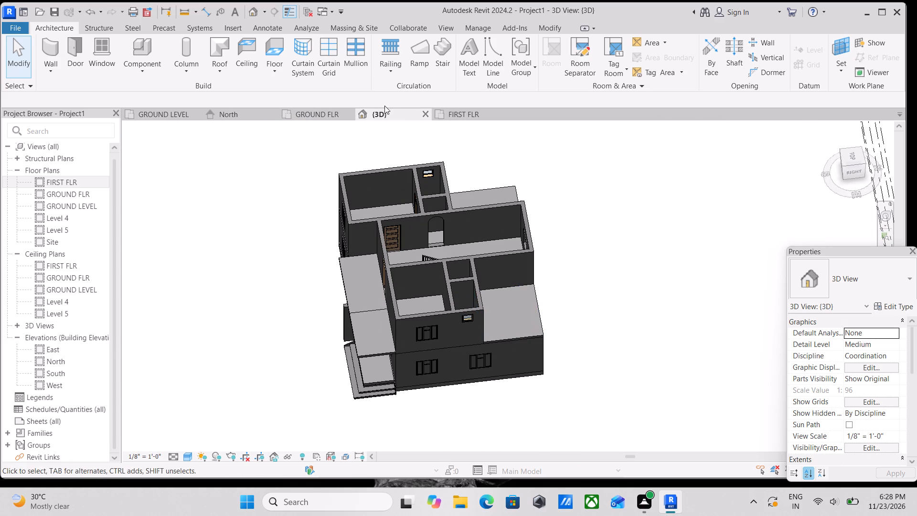
Examine the room and door layout on the GROUND FLR plan.
left_click(319, 117)
scroll(474, 336, "up", 2)
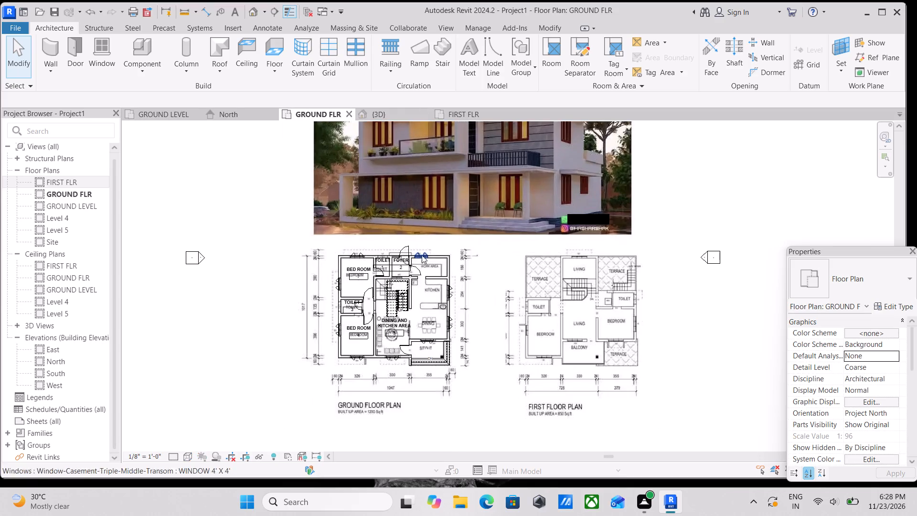
scroll(413, 253, "up", 6)
middle_click_drag(340, 265, 401, 317)
scroll(340, 332, "up", 2)
middle_click_drag(345, 349, 373, 292)
scroll(434, 288, "down", 3)
On the FIRST FLR plan, place a 30" x 80" Single-Flush door between the east toilet and bedroom, about 1'-8" from the toilet partition.
left_click(449, 113)
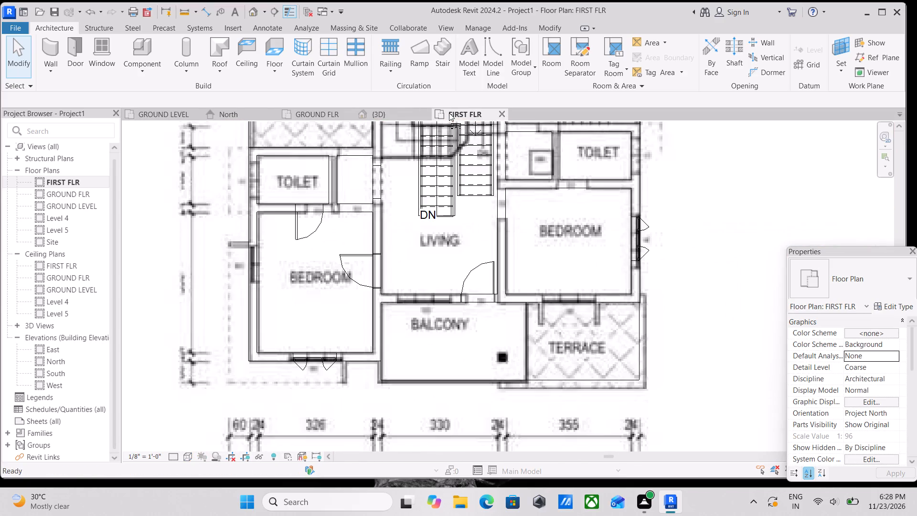
scroll(463, 258, "down", 1)
middle_click_drag(463, 258, 490, 372)
middle_click_drag(504, 297, 516, 344)
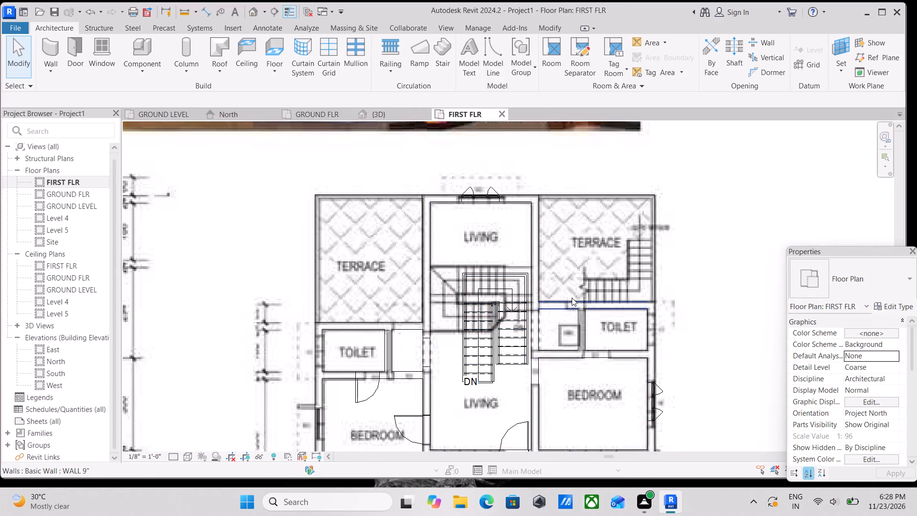
middle_click_drag(532, 378, 578, 271)
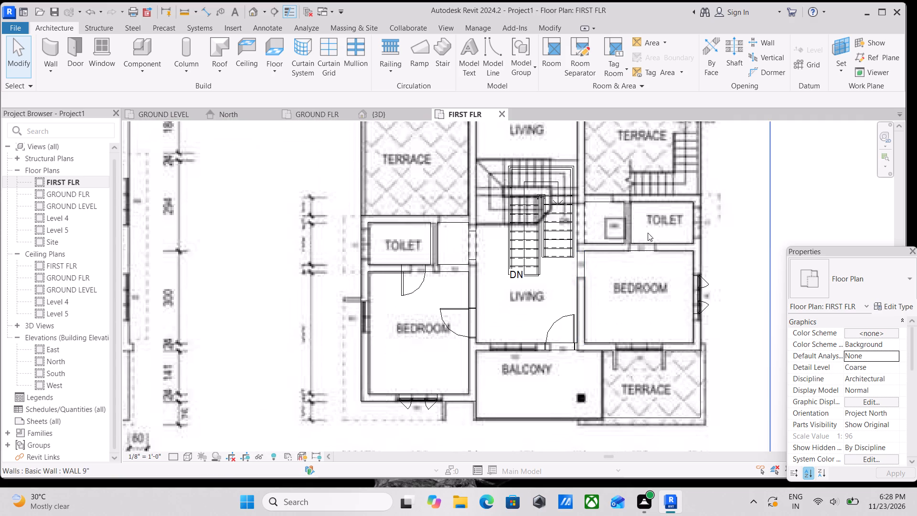
type("DR")
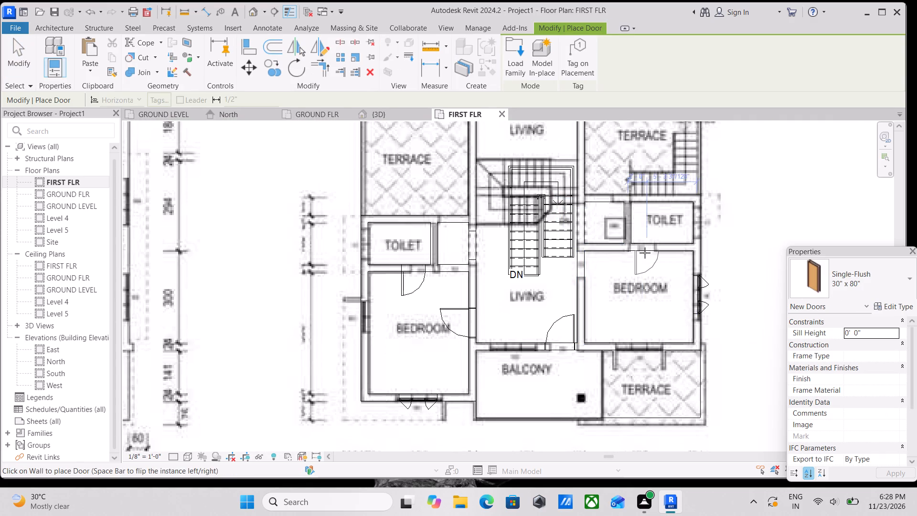
scroll(644, 253, "up", 4)
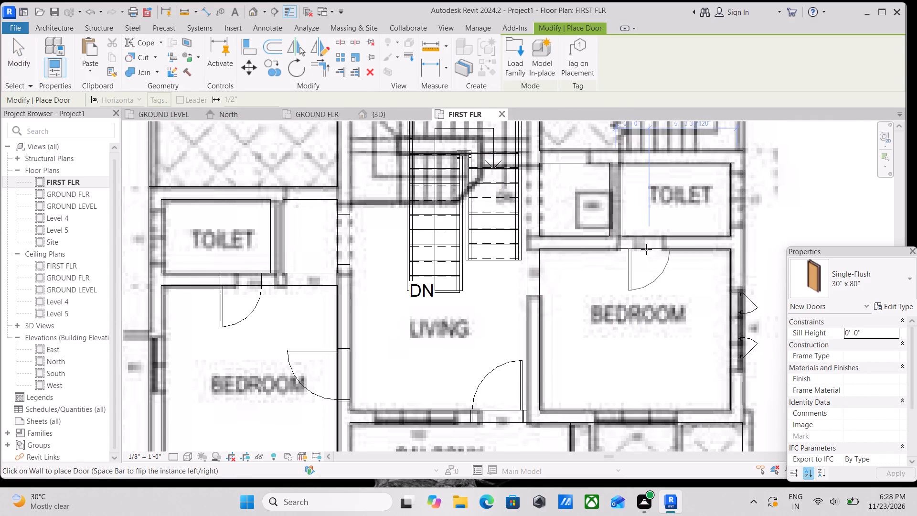
scroll(646, 249, "up", 1)
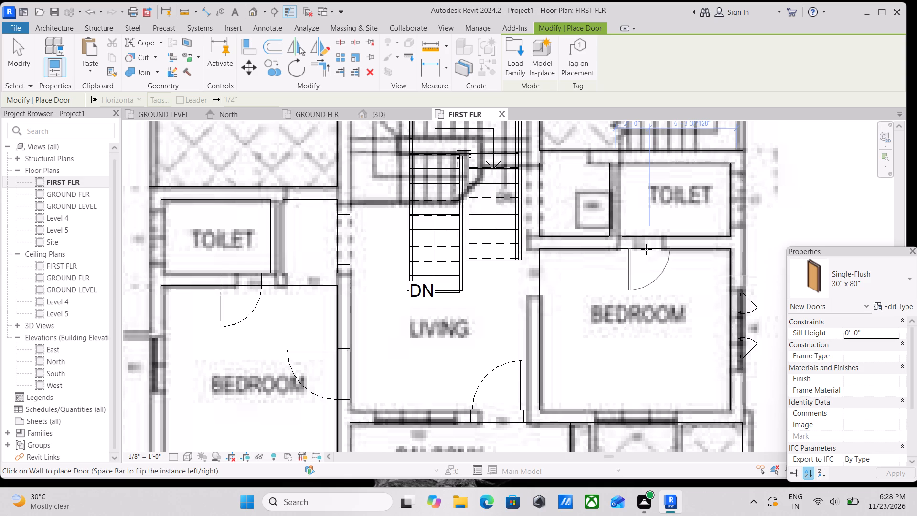
scroll(646, 249, "up", 1)
left_click(643, 249)
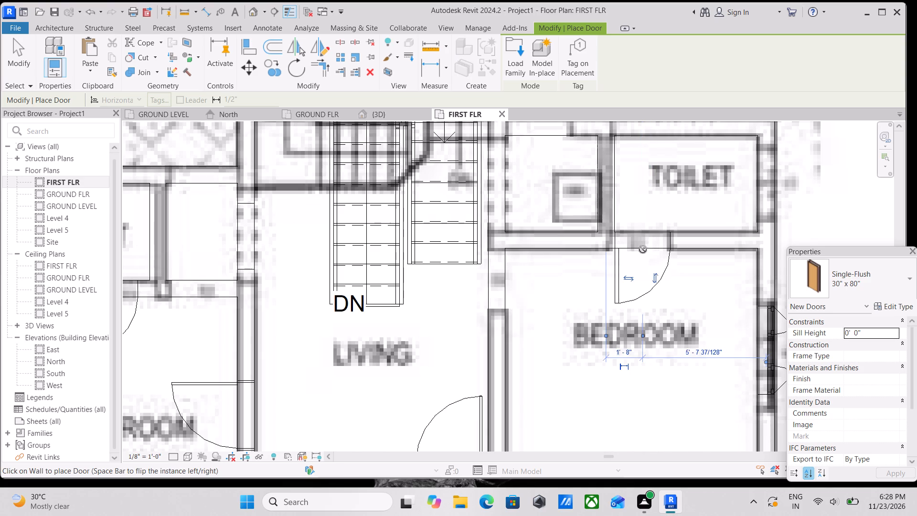
Place a 36" x 96" Door-Interior-Single-5_Panel_Vert-Wood door between the living room and east bedroom, about 2'-0" from the toilet-side wall.
scroll(643, 249, "down", 5)
middle_click_drag(643, 249, 649, 283)
left_click(887, 287)
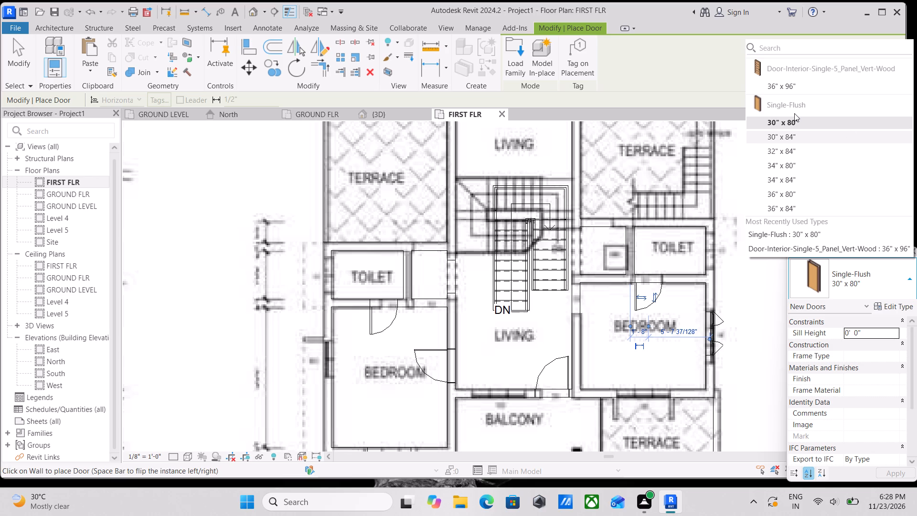
scroll(794, 113, "up", 2)
left_click(803, 85)
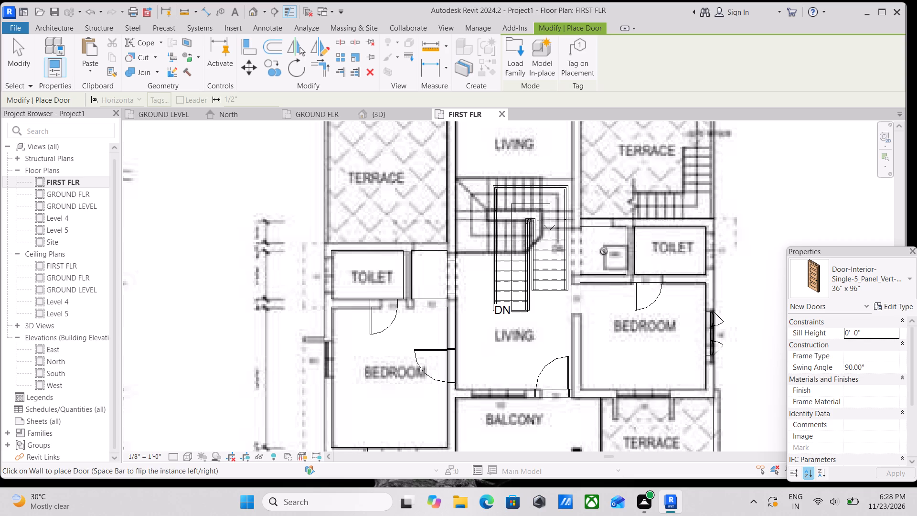
scroll(572, 308, "up", 3)
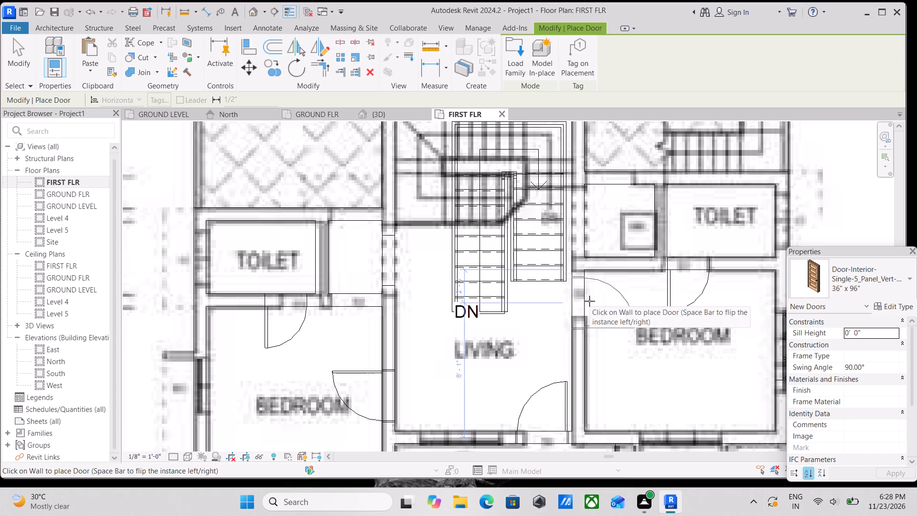
left_click(589, 301)
key("Escape")
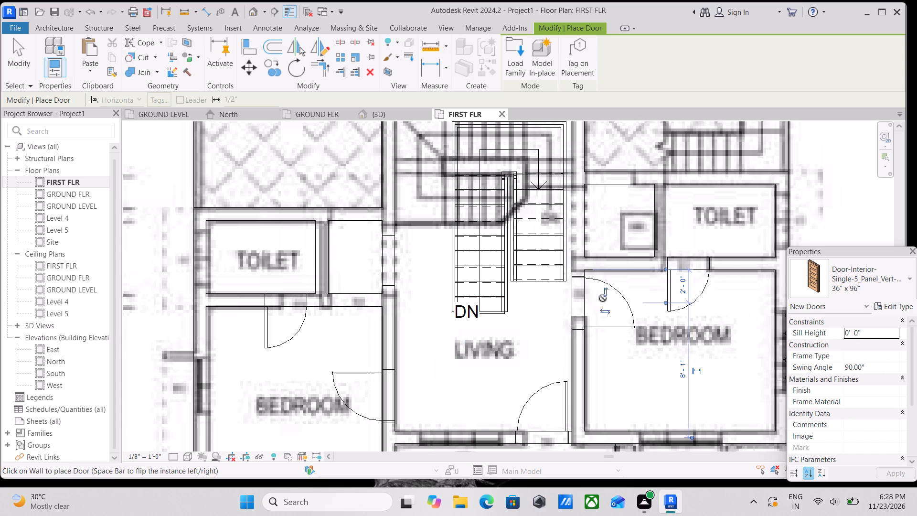
key("Escape")
key("Escape")
Examine the first floor plan around the bedrooms, west toilet, stair and terraces.
scroll(601, 315, "down", 3)
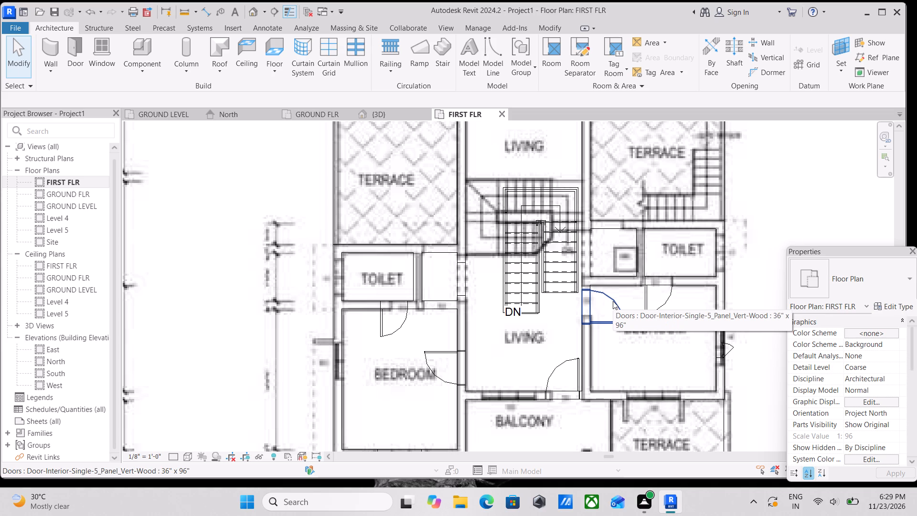
scroll(616, 300, "down", 2)
scroll(626, 324, "up", 2)
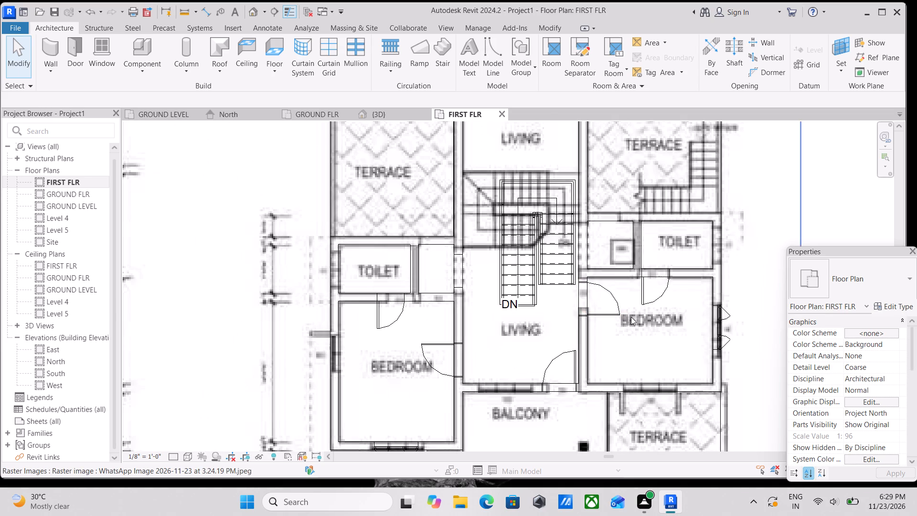
scroll(492, 326, "up", 2)
middle_click_drag(434, 289, 463, 358)
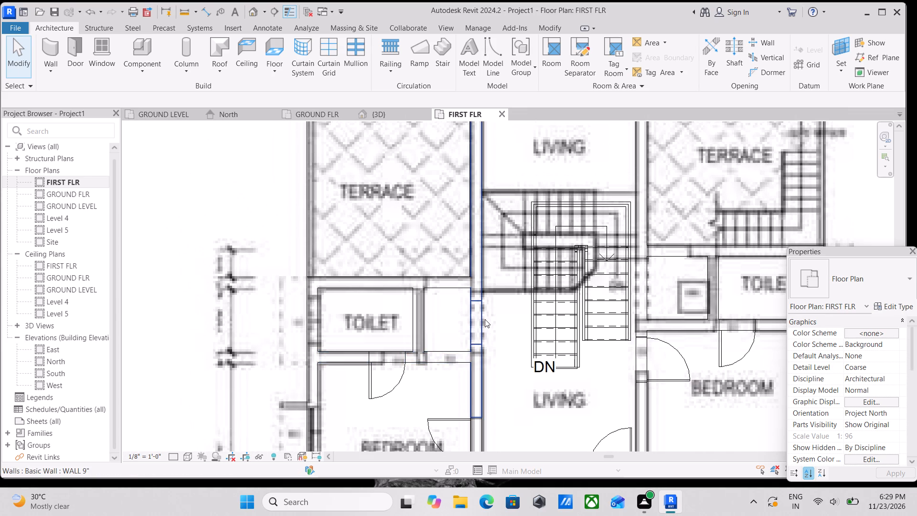
scroll(475, 237, "down", 1)
middle_click_drag(475, 237, 479, 321)
middle_click_drag(429, 239, 451, 290)
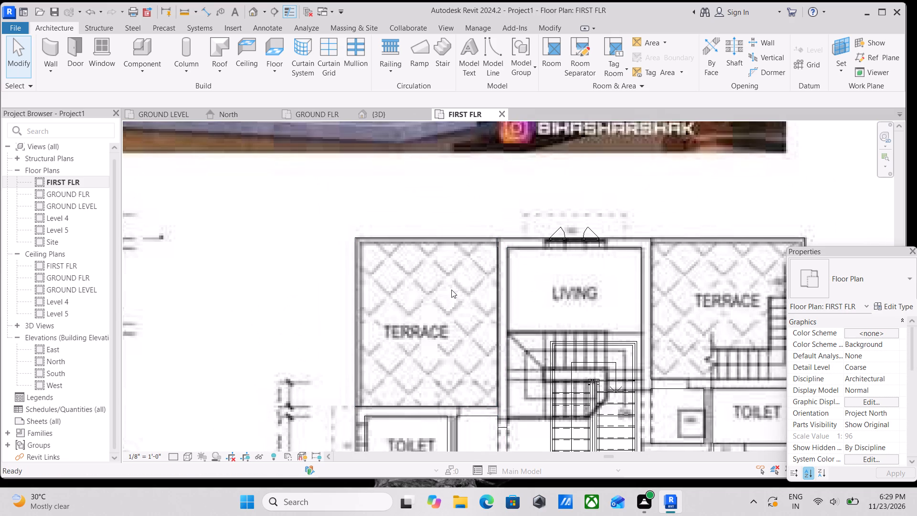
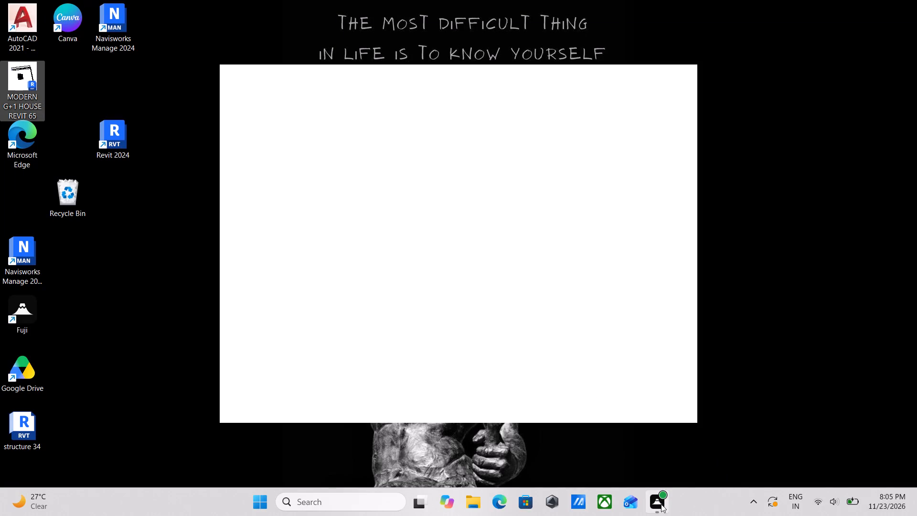
Open the MODERN G+1 HOUSE REVIT 65 project from the desktop.
double_click(6, 101)
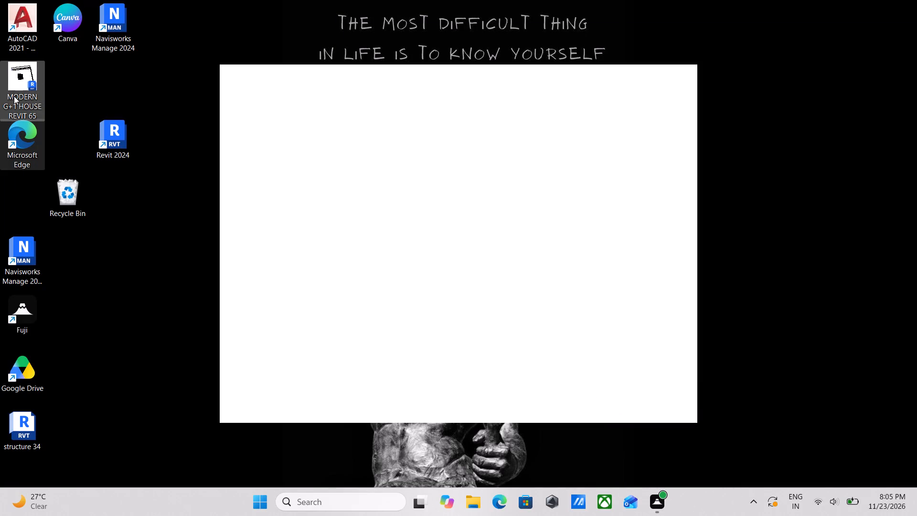
double_click(14, 96)
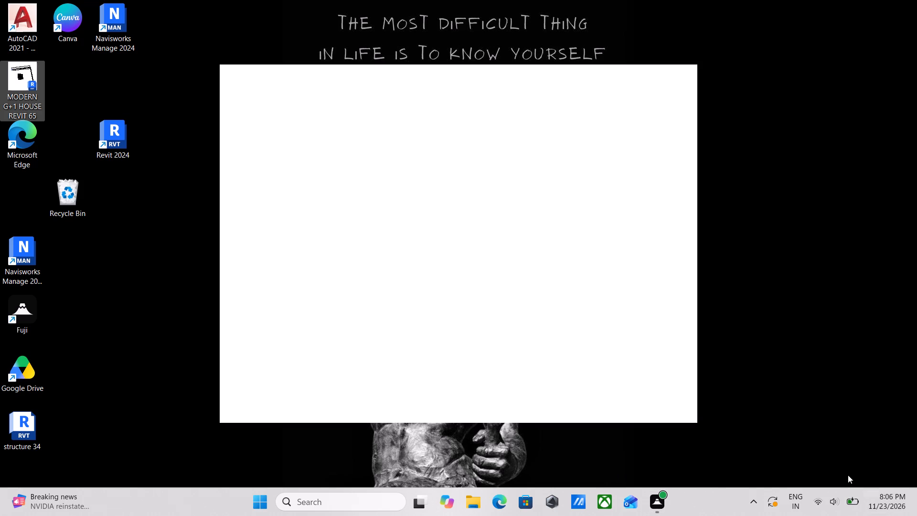
left_click(5, 81)
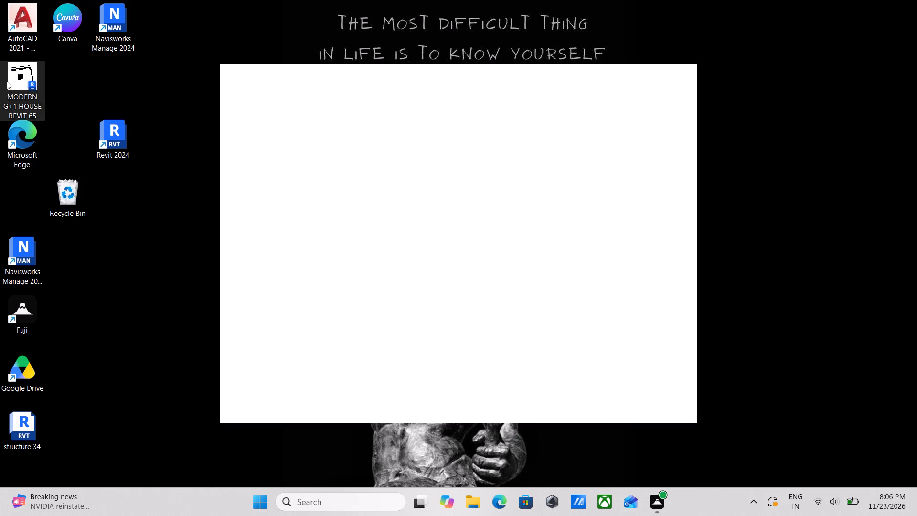
triple_click(9, 81)
left_click(9, 81)
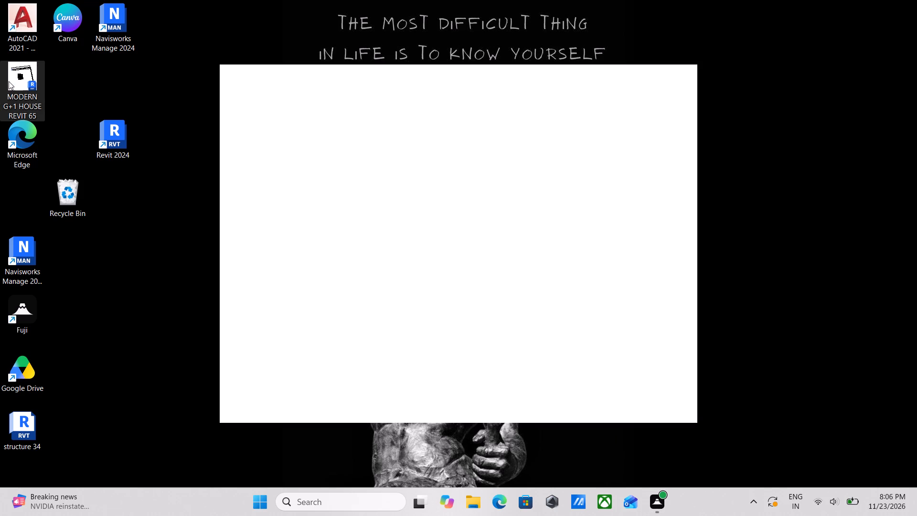
double_click(16, 81)
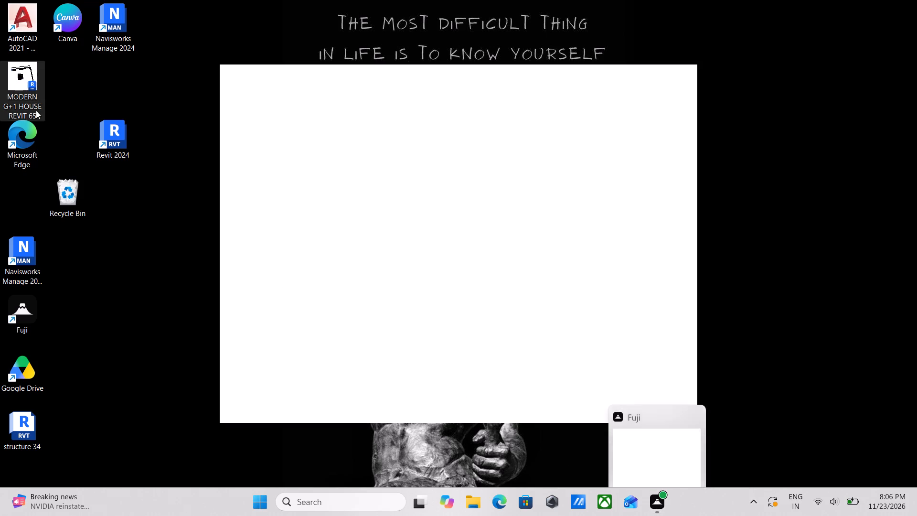
triple_click(19, 91)
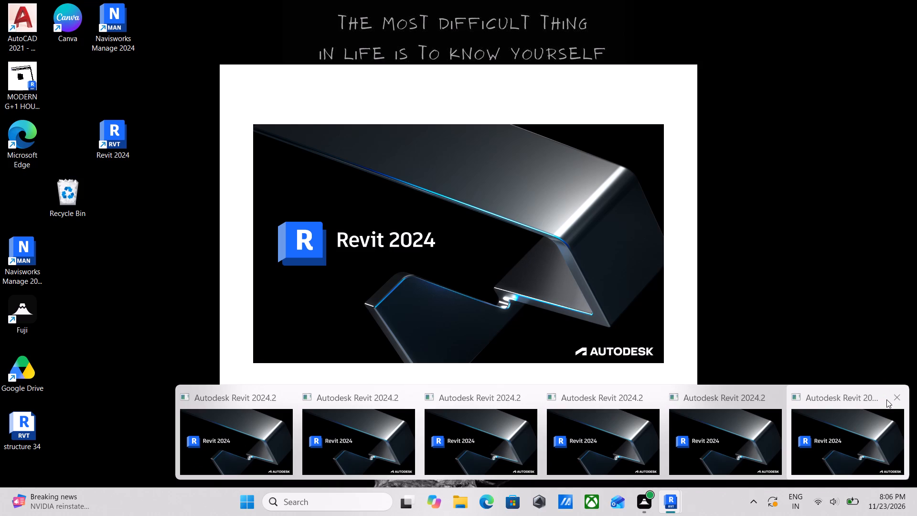
Try to close the surplus Revit 2024 windows while they are starting up, keeping one instance.
double_click(898, 399)
left_click(897, 399)
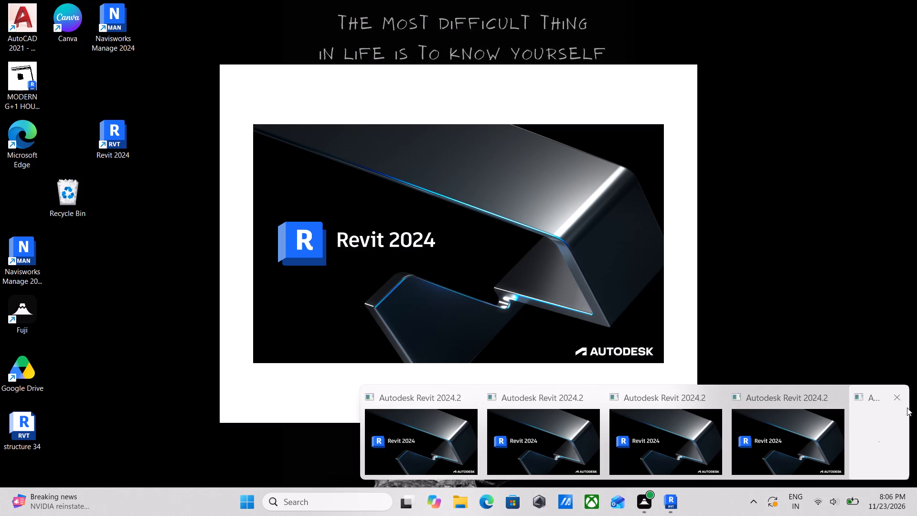
left_click(900, 397)
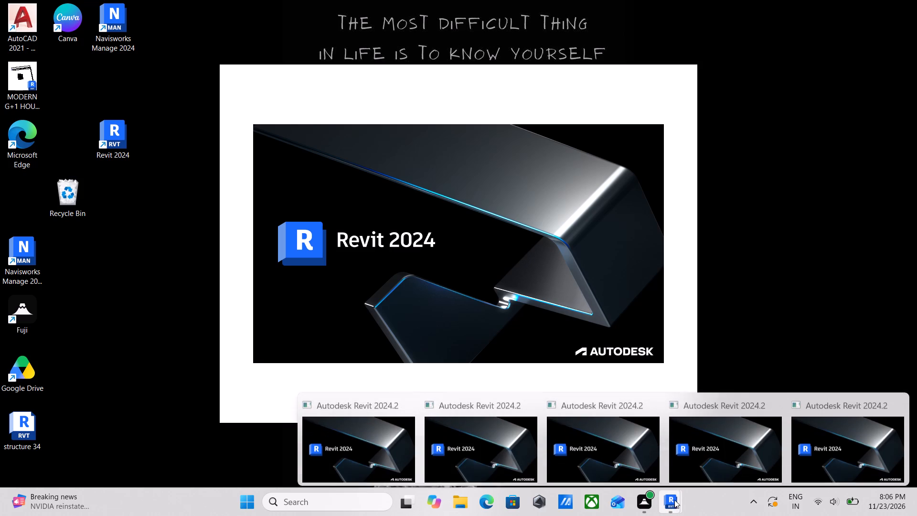
left_click(896, 392)
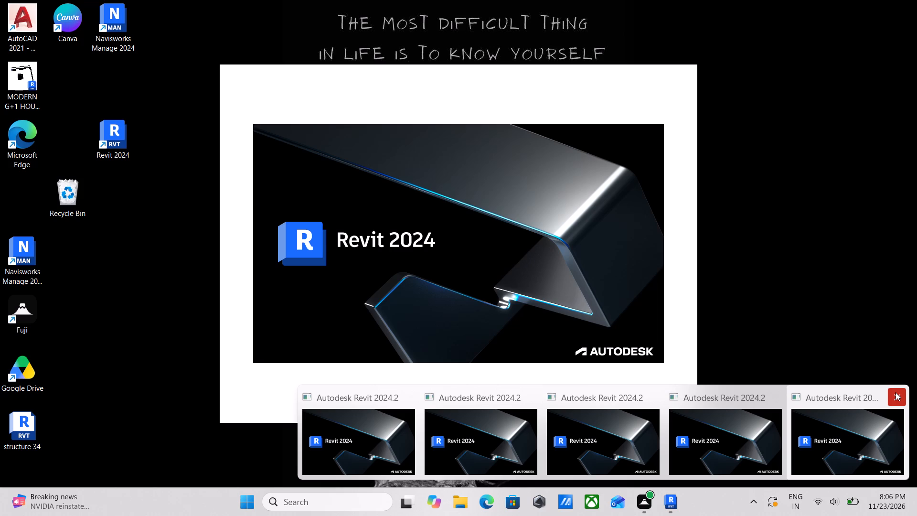
left_click(896, 394)
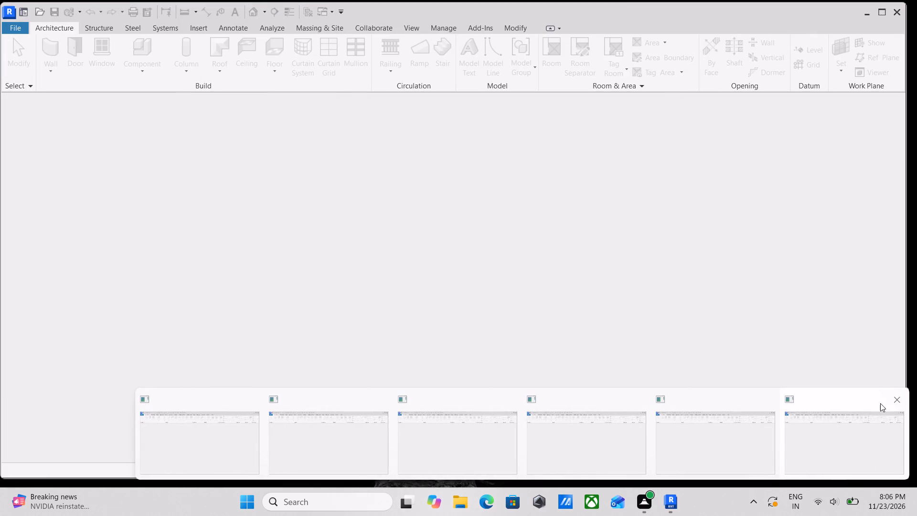
left_click(904, 396)
left_click(896, 399)
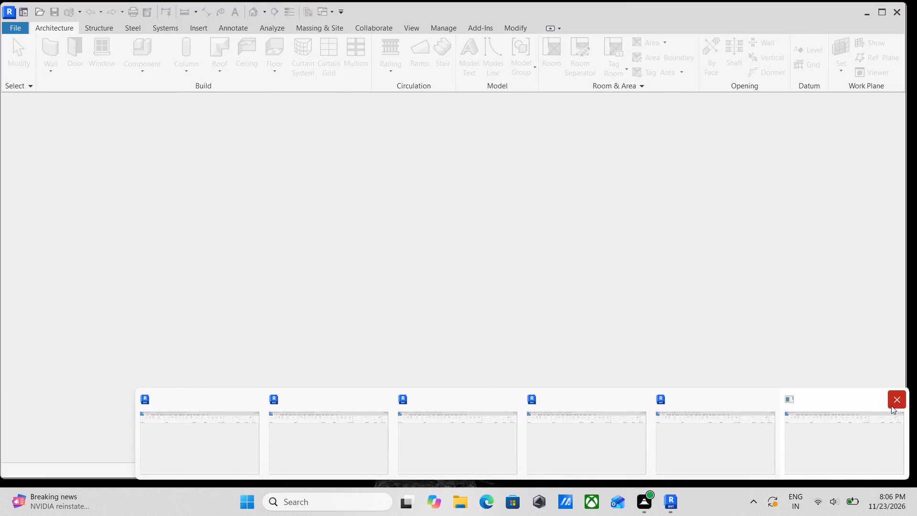
left_click(894, 402)
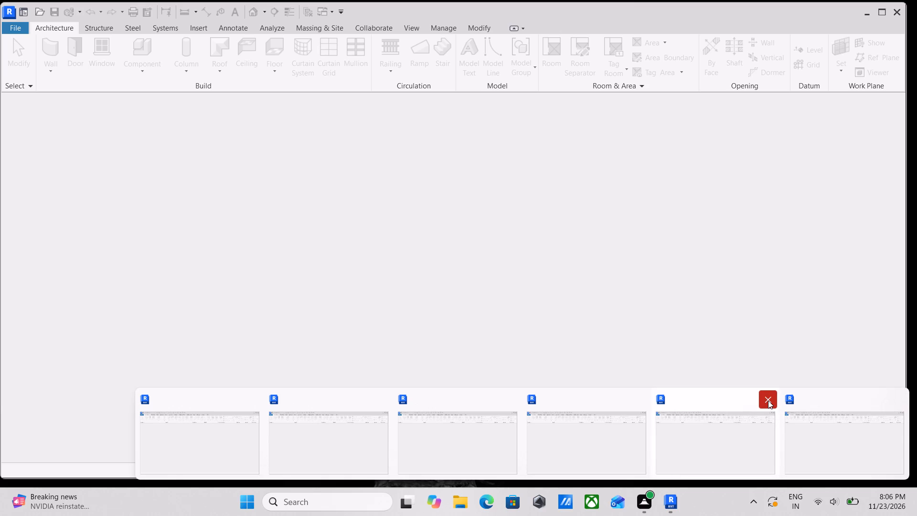
left_click(768, 400)
left_click(899, 405)
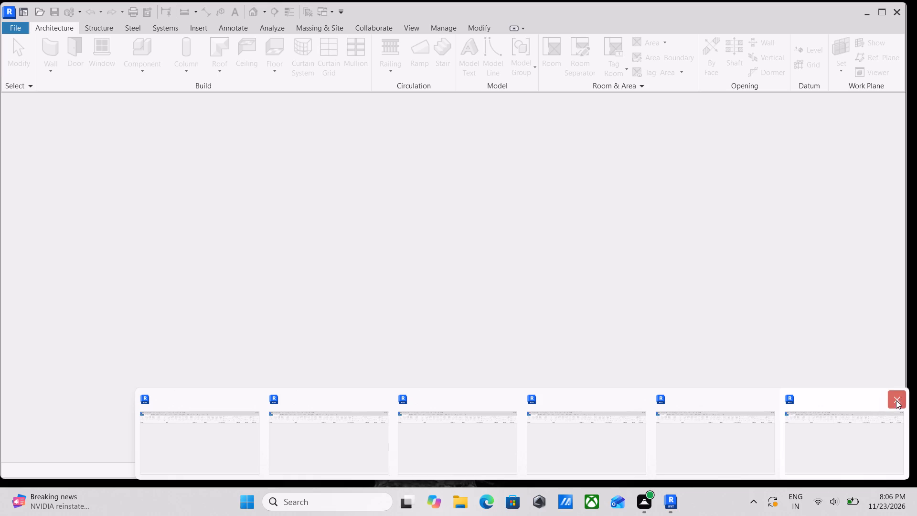
left_click(896, 400)
double_click(896, 399)
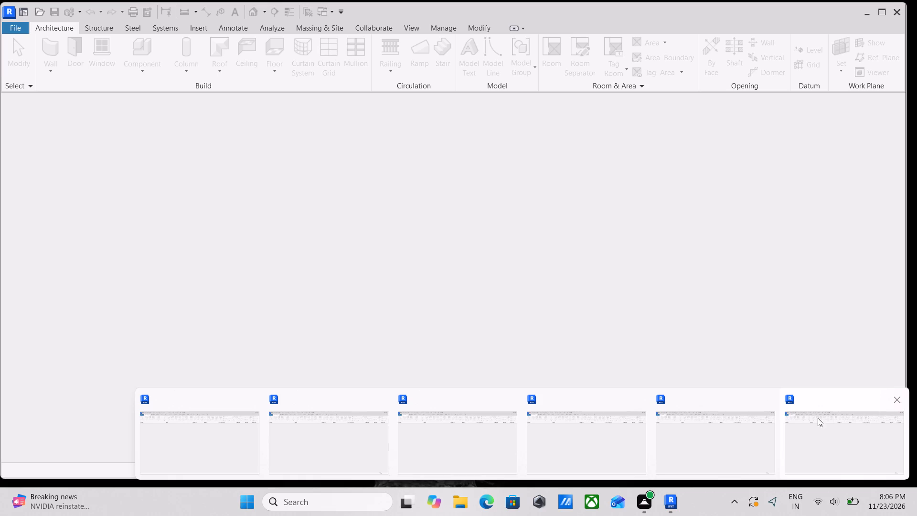
double_click(767, 399)
double_click(641, 399)
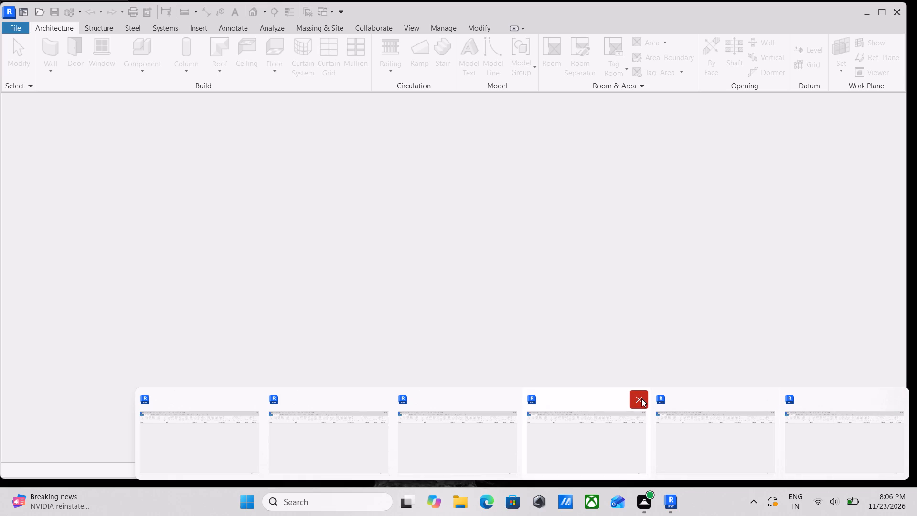
double_click(641, 399)
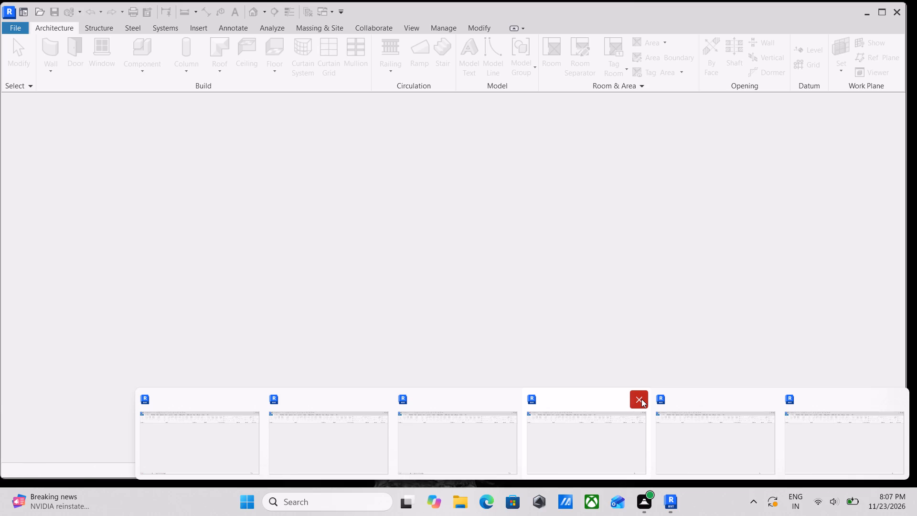
double_click(641, 399)
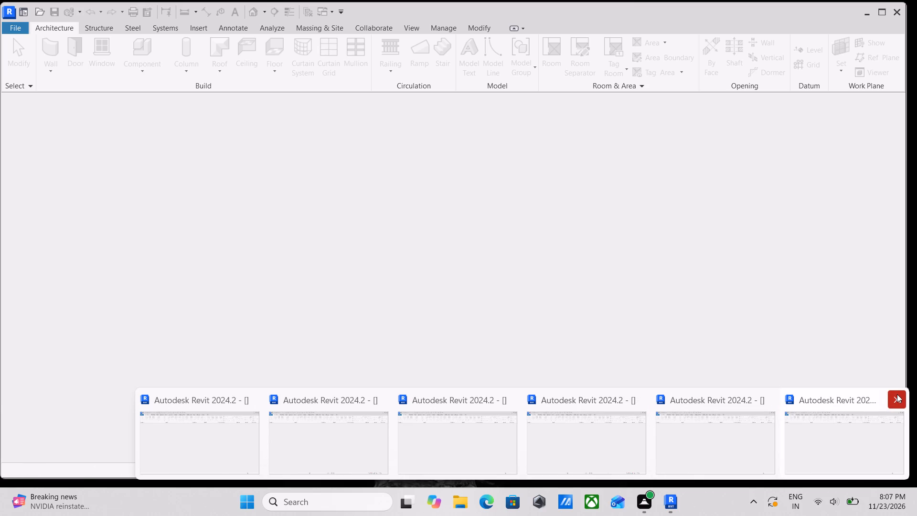
left_click(891, 401)
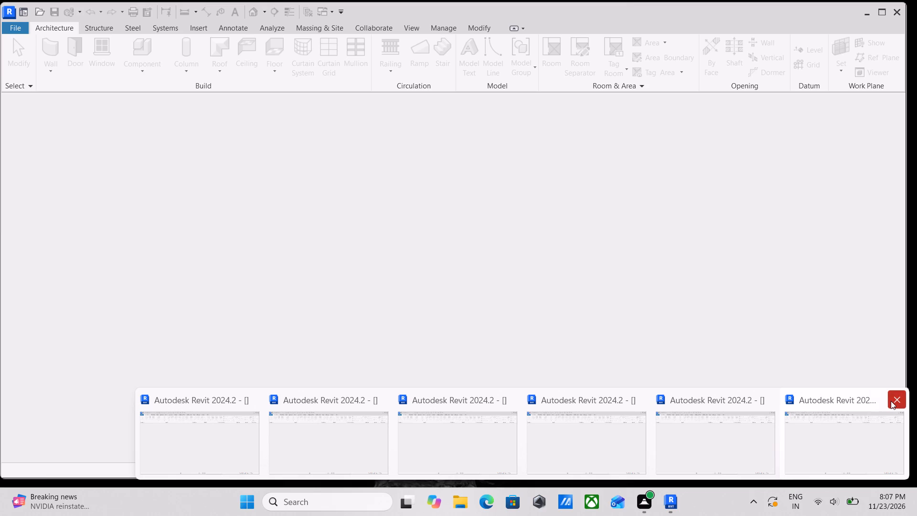
left_click(891, 401)
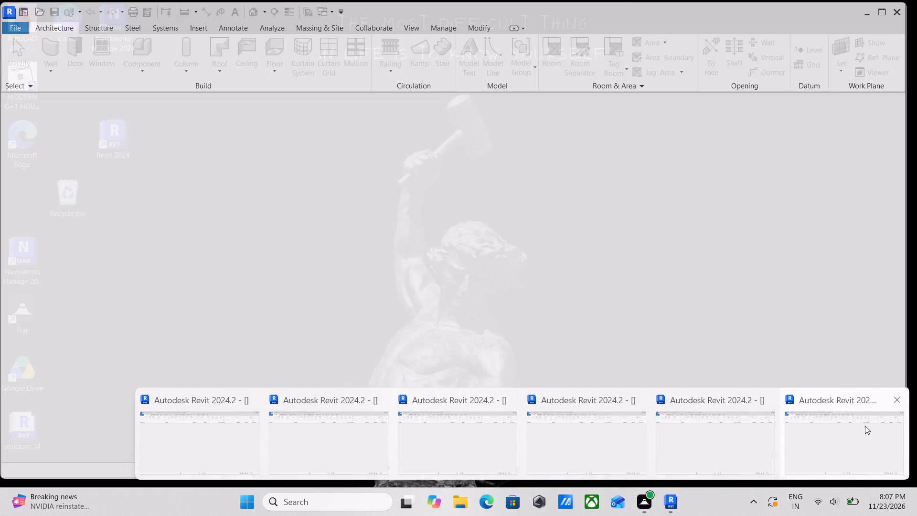
double_click(889, 401)
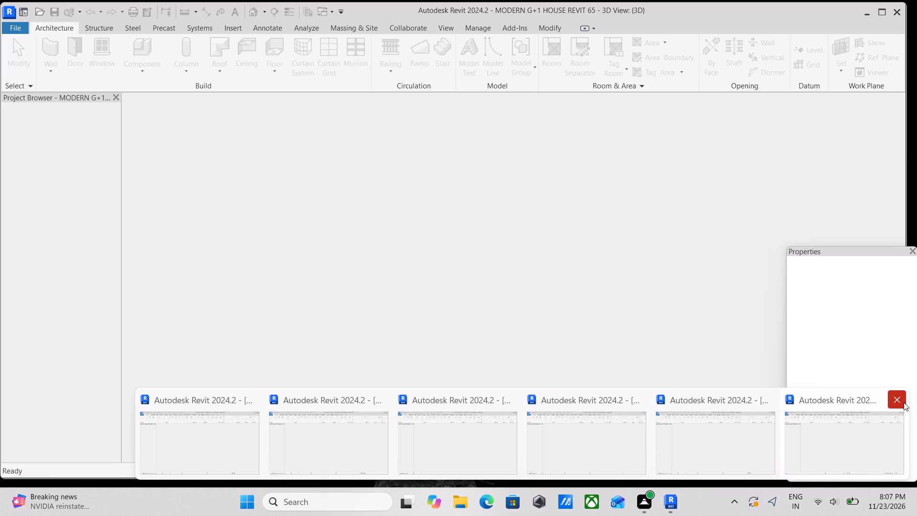
left_click(904, 402)
double_click(903, 402)
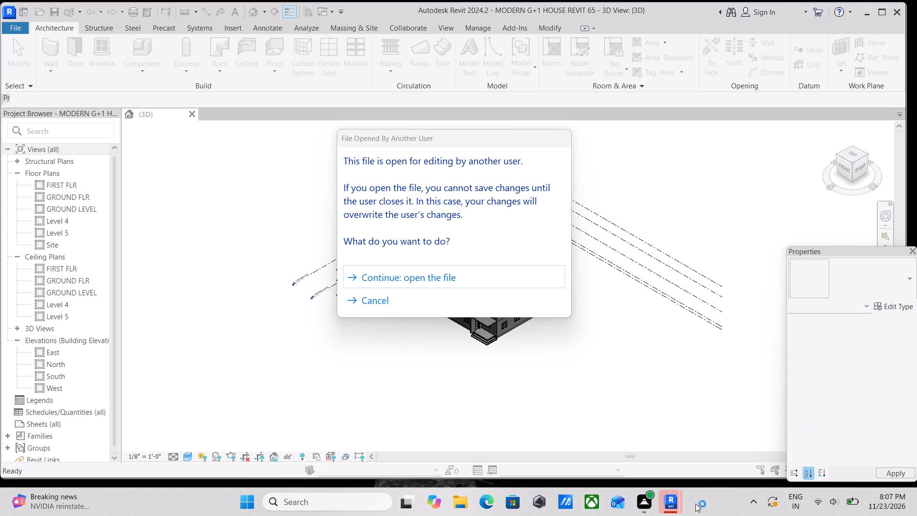
double_click(902, 405)
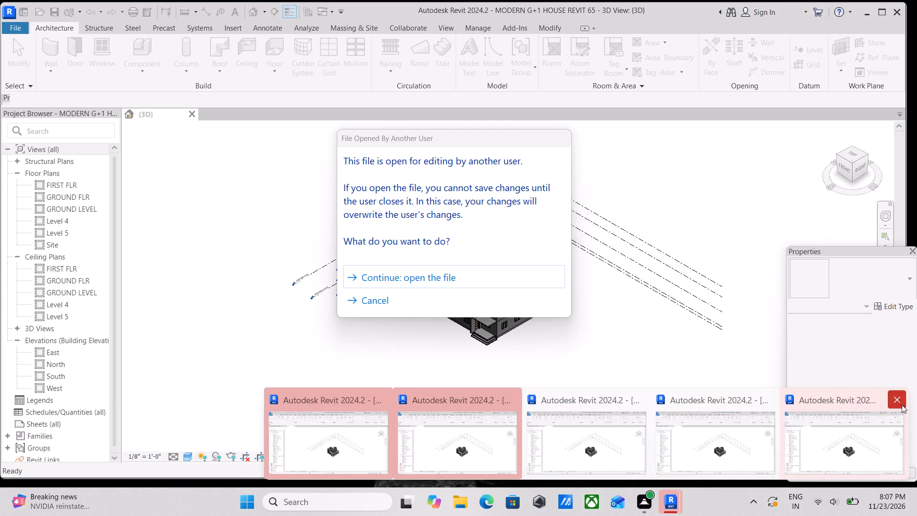
Cancel opening the project in the duplicate Revit instances and close those windows until only one remains.
left_click(373, 300)
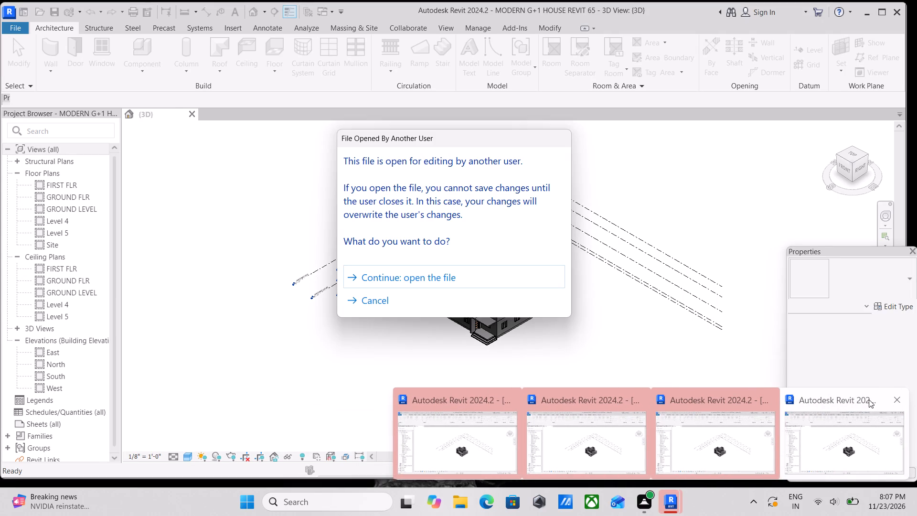
left_click(901, 401)
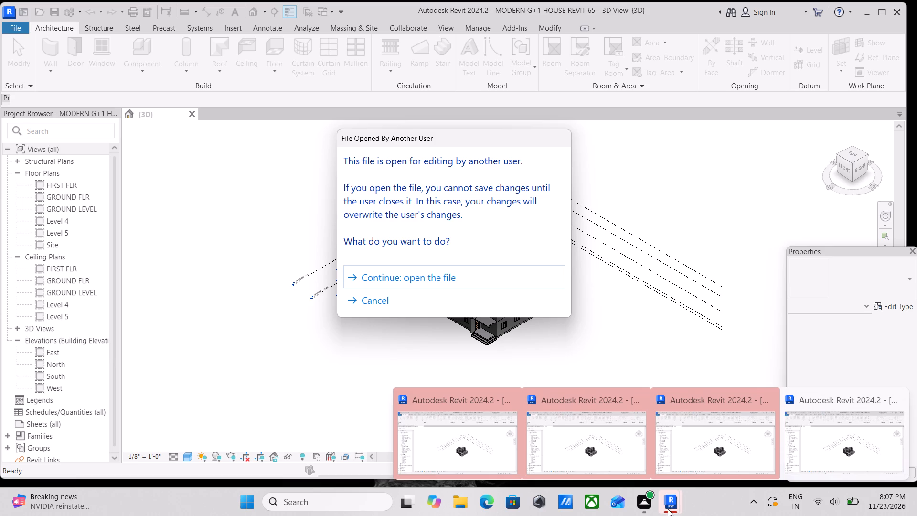
left_click(889, 398)
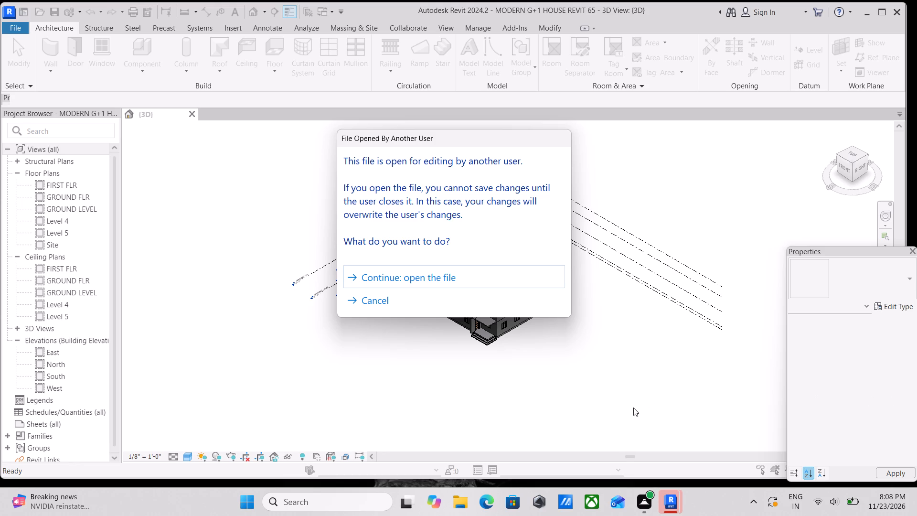
left_click(380, 295)
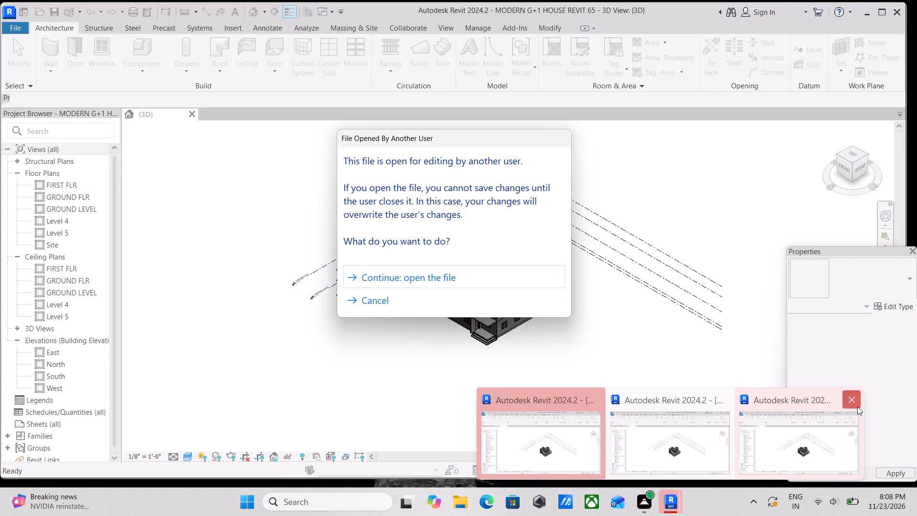
left_click(857, 407)
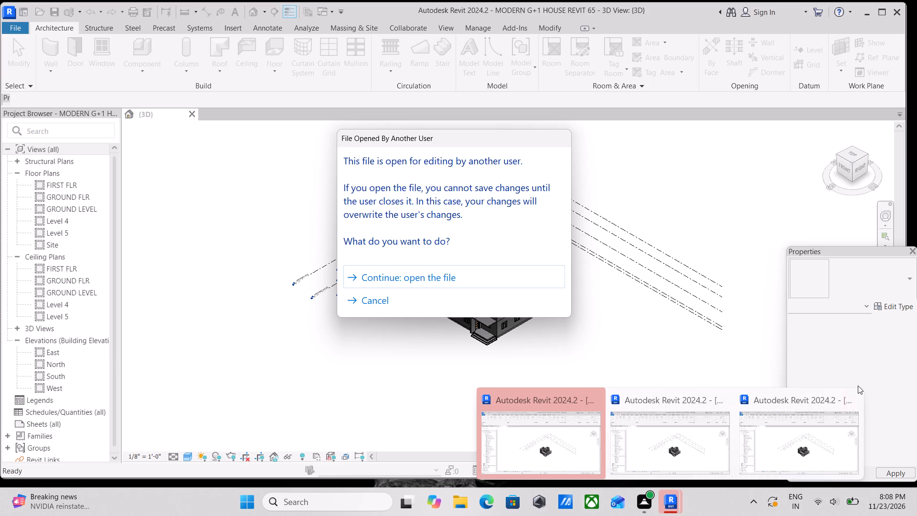
left_click(847, 398)
left_click(387, 305)
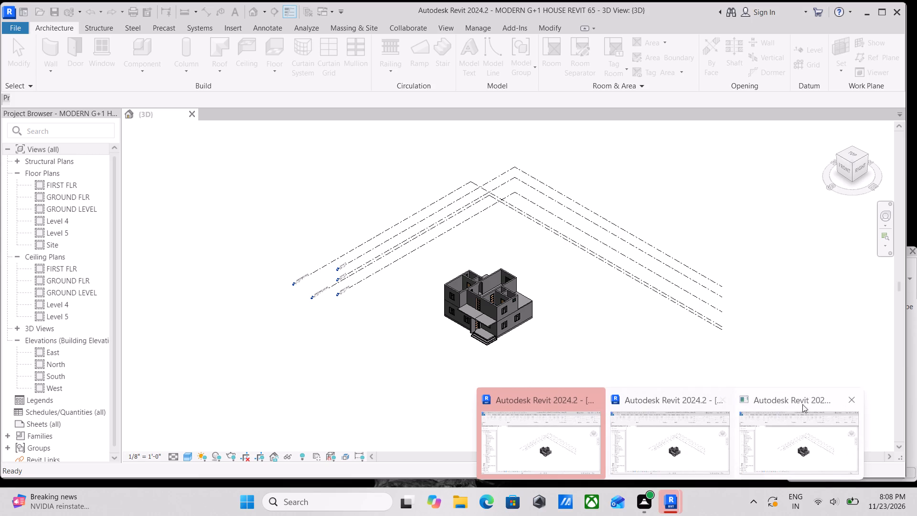
left_click(853, 401)
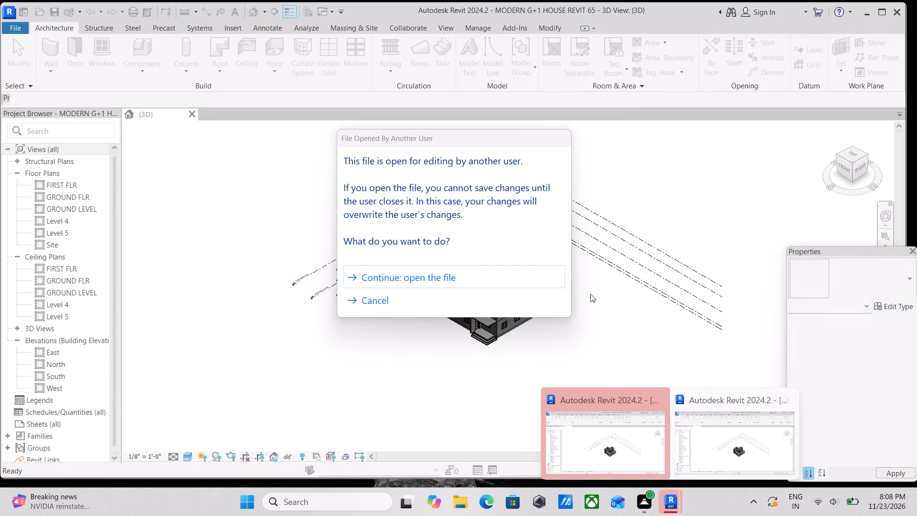
left_click(358, 301)
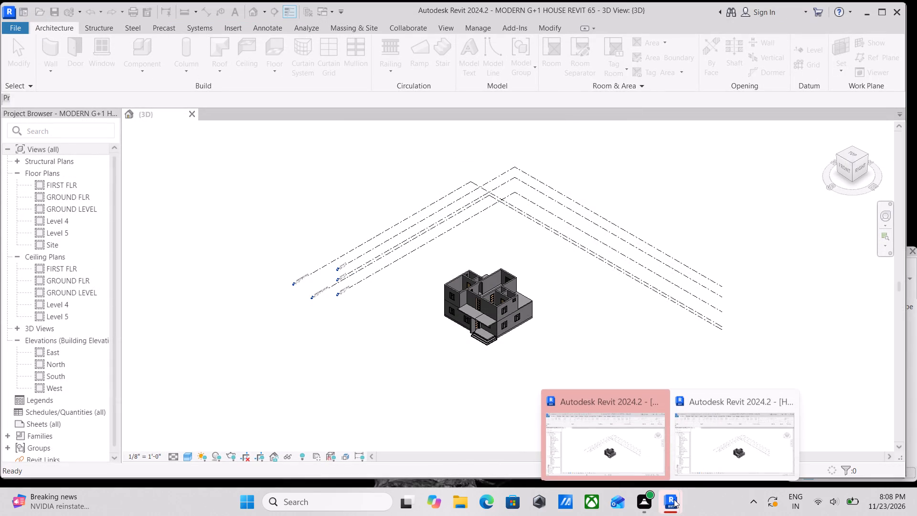
left_click(795, 396)
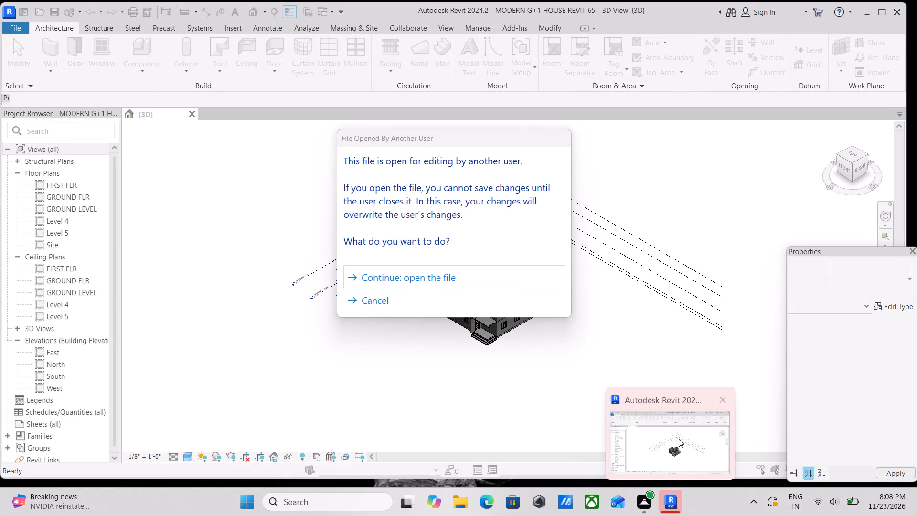
In the remaining Revit window, continue opening the MODERN G+1 HOUSE REVIT 65 file for editing.
left_click(659, 416)
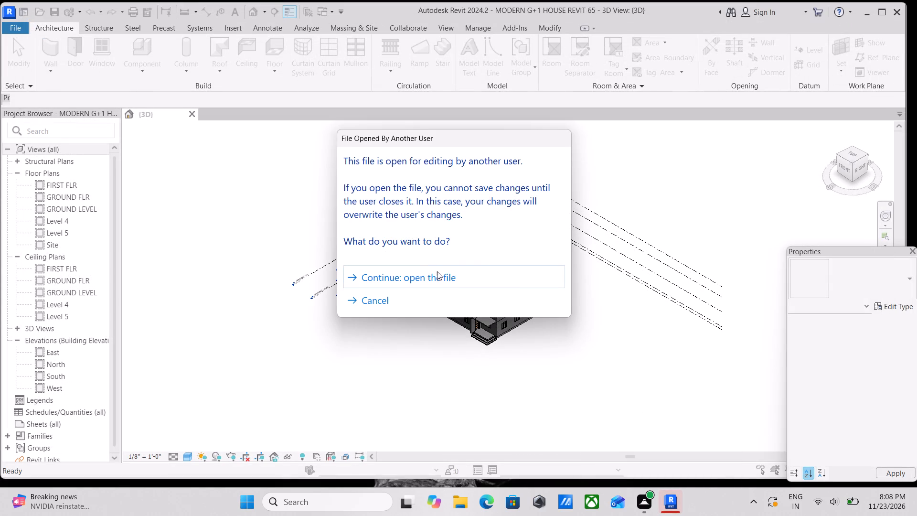
left_click(432, 273)
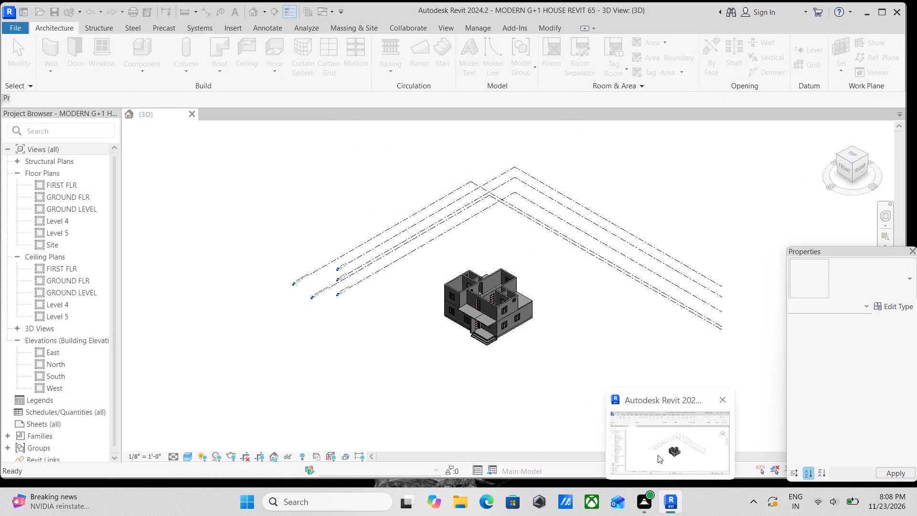
Bring the reopened house project to the front and examine the two-storey model from the front and right sides in 3D.
left_click(656, 443)
scroll(512, 318, "up", 14)
scroll(357, 282, "down", 5)
middle_click(350, 279)
scroll(350, 279, "up", 5)
scroll(406, 301, "down", 3)
middle_click_drag(403, 300, 321, 324)
scroll(432, 337, "down", 2)
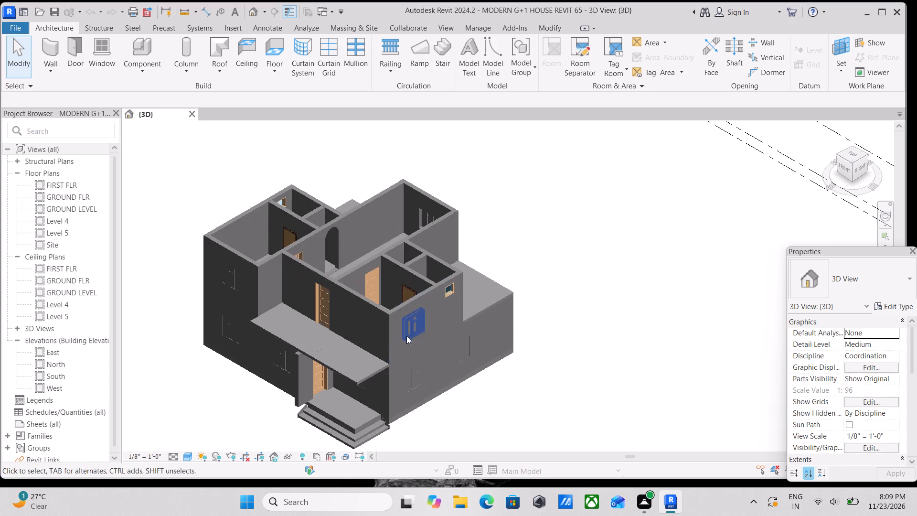
middle_click_drag(401, 325, 388, 297)
scroll(391, 302, "up", 1)
middle_click_drag(375, 380, 344, 362, "shift")
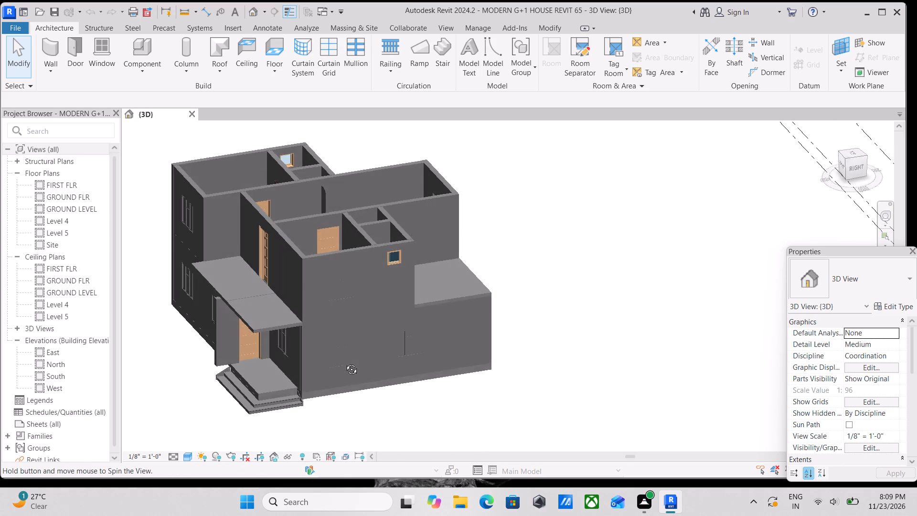
middle_click_drag(344, 362, 345, 362, "shift")
middle_click_drag(311, 361, 317, 364, "shift")
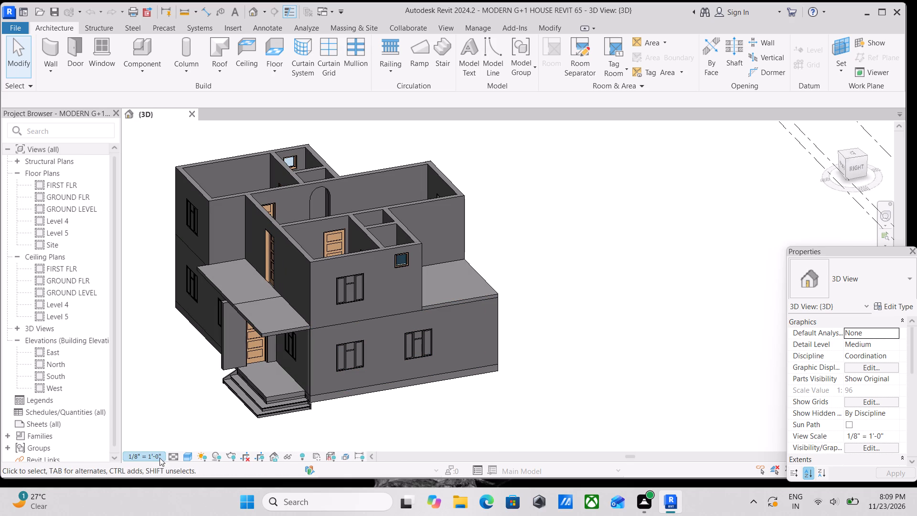
Set the 3D view's visual style to Realistic.
left_click(187, 457)
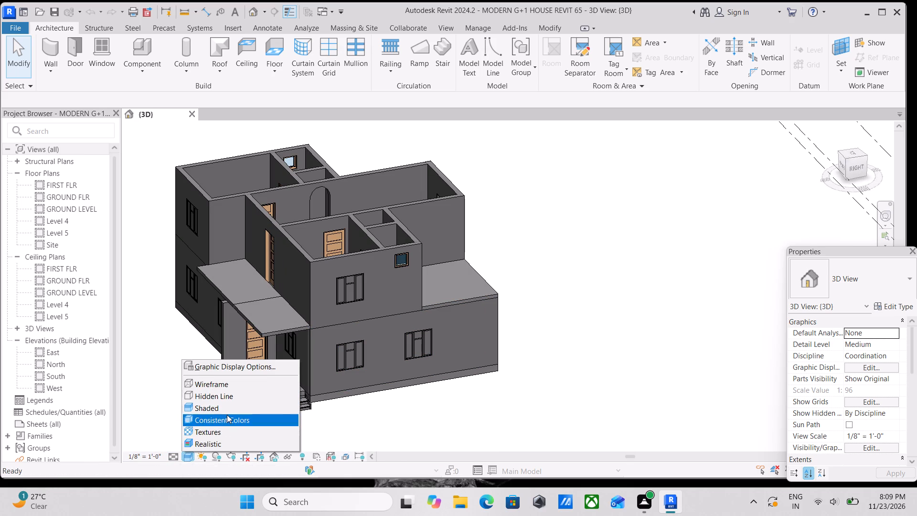
left_click(227, 444)
Examine the entrance canopy slab and the first-floor walls, windows and doors in the realistic 3D view.
scroll(278, 324, "up", 5)
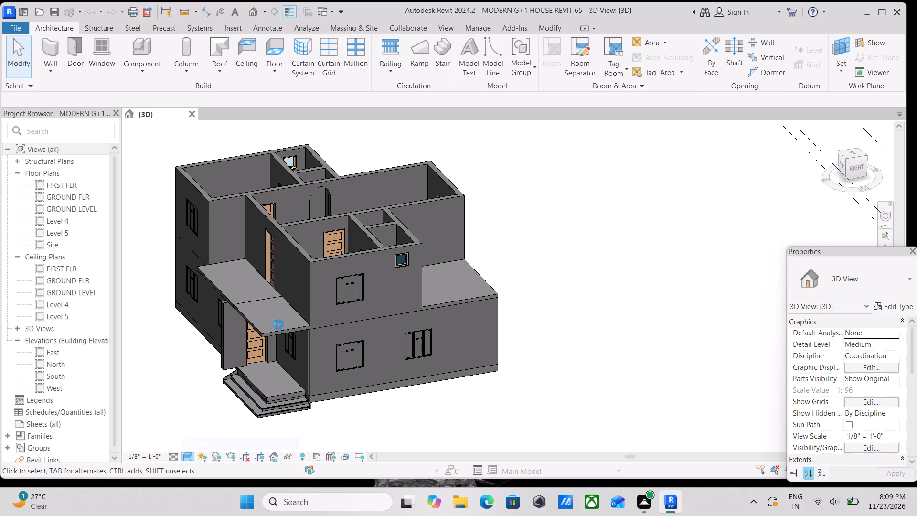
scroll(244, 323, "up", 3)
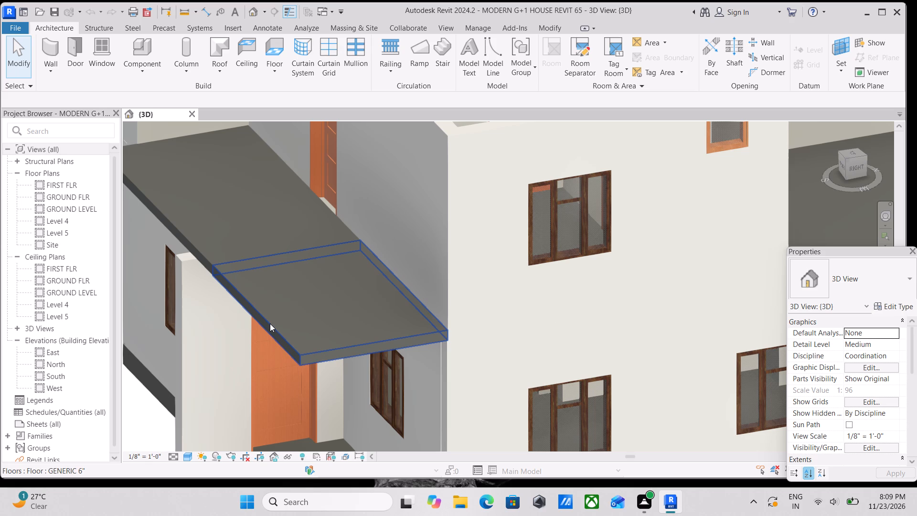
scroll(380, 250, "down", 1)
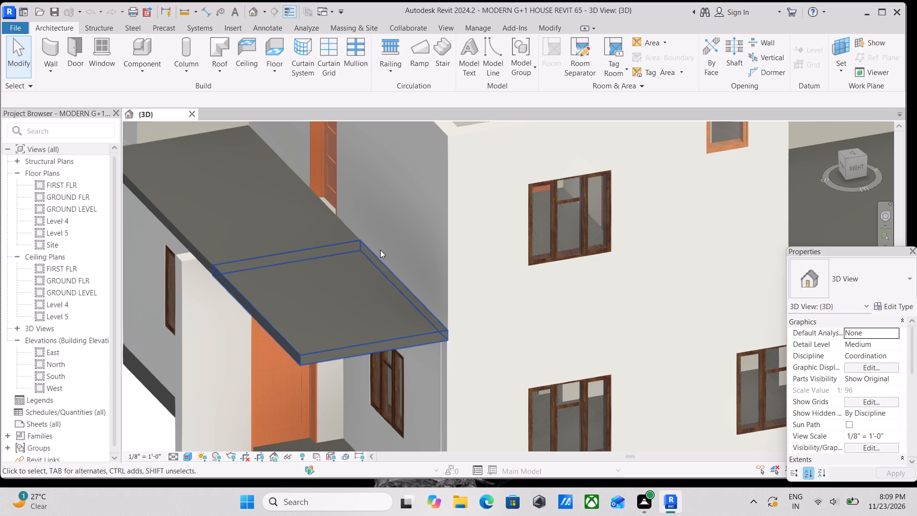
scroll(380, 250, "down", 7)
middle_click_drag(361, 277, 395, 337)
scroll(396, 337, "up", 3)
scroll(556, 332, "up", 6)
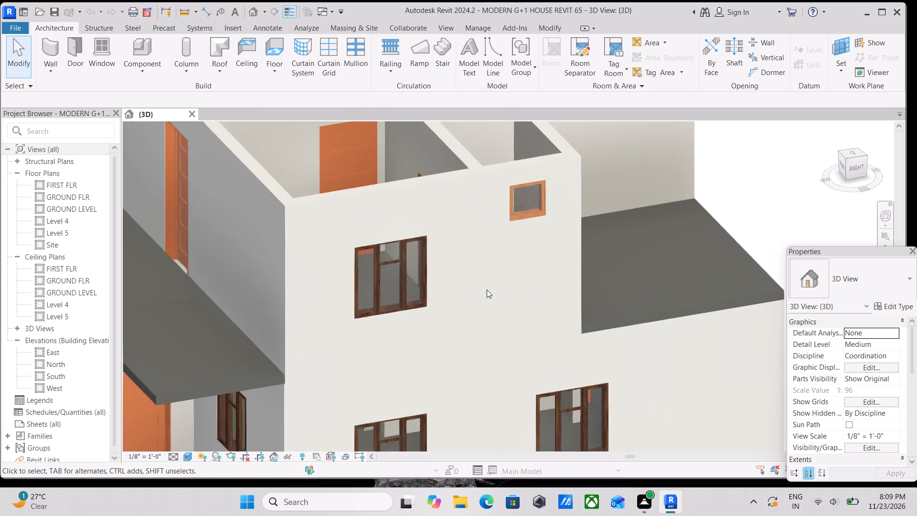
scroll(487, 290, "up", 3)
scroll(417, 288, "up", 5)
scroll(286, 280, "down", 11)
middle_click_drag(298, 284, 489, 357)
scroll(428, 326, "down", 4)
middle_click_drag(428, 326, 474, 393)
scroll(459, 336, "down", 3)
middle_click_drag(458, 336, 458, 345)
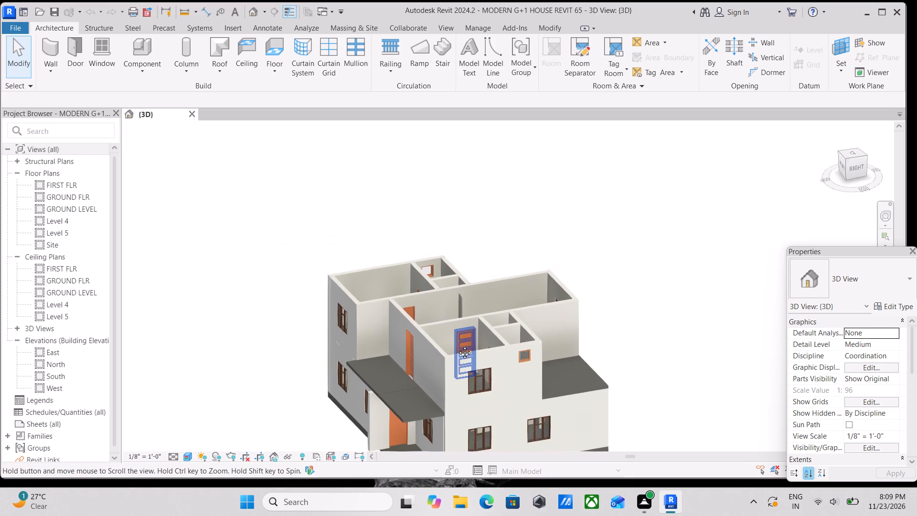
middle_click_drag(458, 345, 448, 347)
scroll(518, 384, "up", 4)
scroll(551, 405, "up", 2)
middle_click_drag(546, 398, 480, 389)
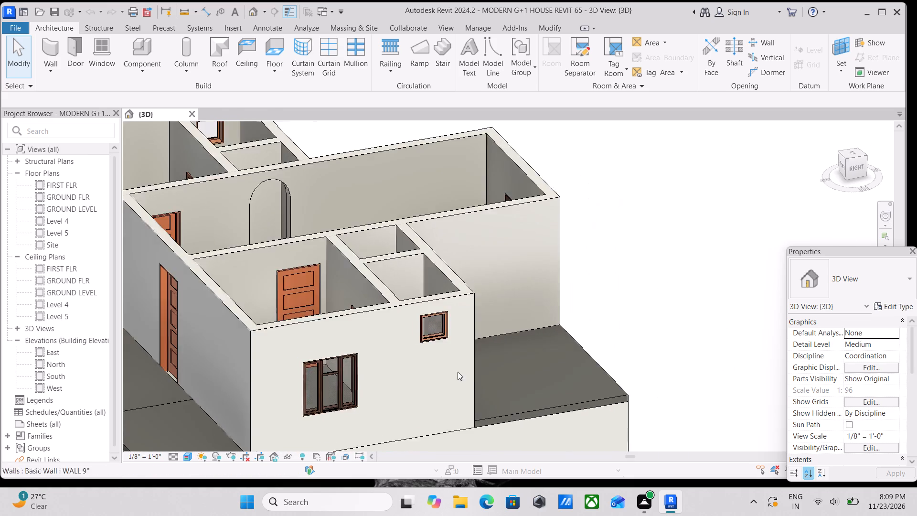
Inspect the front entrance steps, porch and main door, and the open-topped first-floor rooms above them.
scroll(455, 372, "down", 5)
middle_click_drag(401, 357, 449, 233)
scroll(359, 407, "up", 9)
scroll(338, 323, "up", 4)
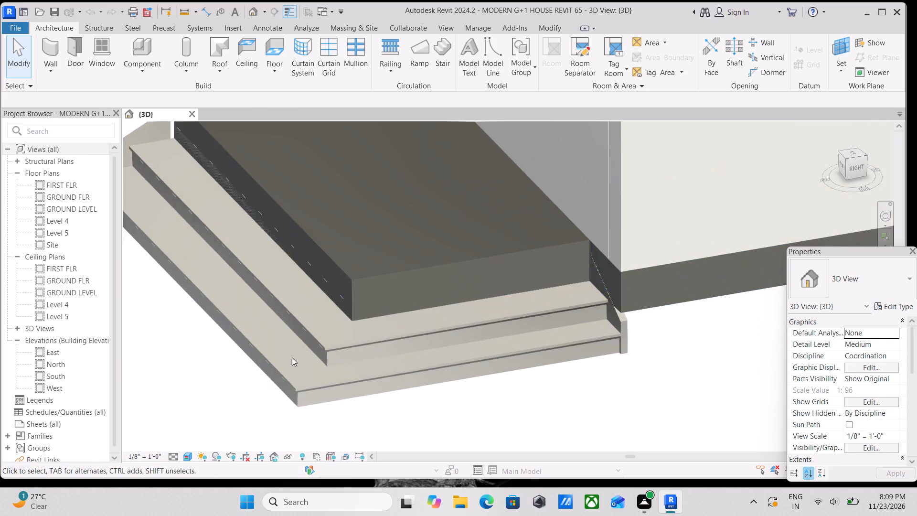
scroll(421, 290, "down", 1)
middle_click_drag(421, 290, 512, 360)
scroll(458, 287, "down", 3)
middle_click_drag(458, 287, 495, 430)
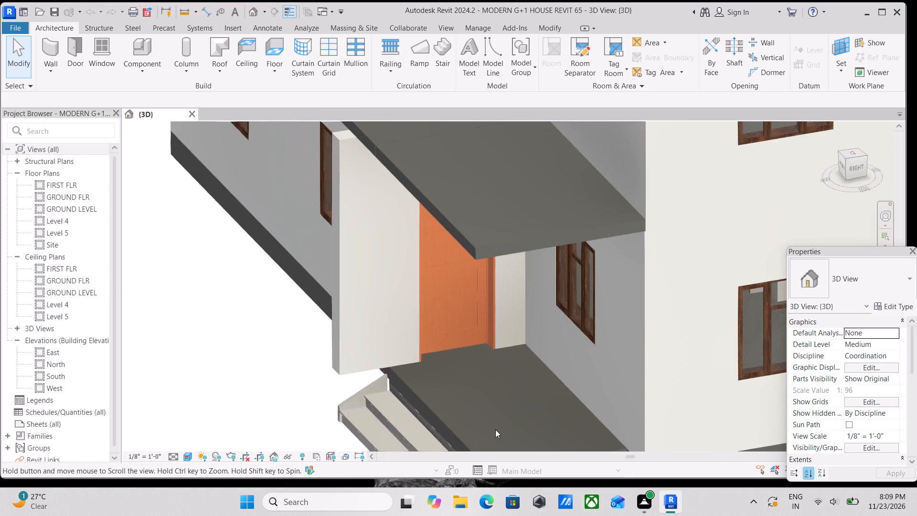
scroll(526, 360, "down", 4)
middle_click_drag(526, 360, 546, 441)
scroll(552, 322, "down", 1)
middle_click_drag(547, 330, 513, 450)
scroll(569, 347, "down", 1)
middle_click_drag(562, 358, 511, 413)
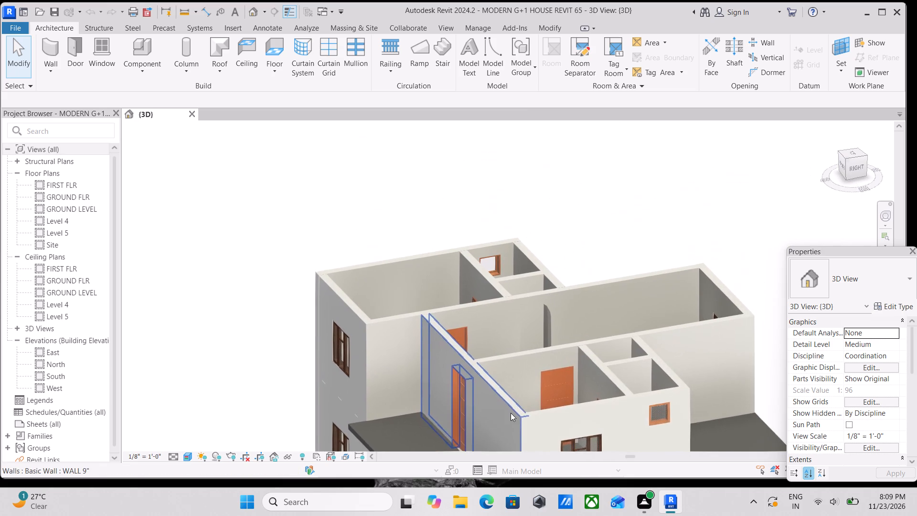
scroll(574, 347, "up", 2)
Turn the model to its top front-left corner view and examine the long first-floor hall and its floor opening.
left_click(839, 153)
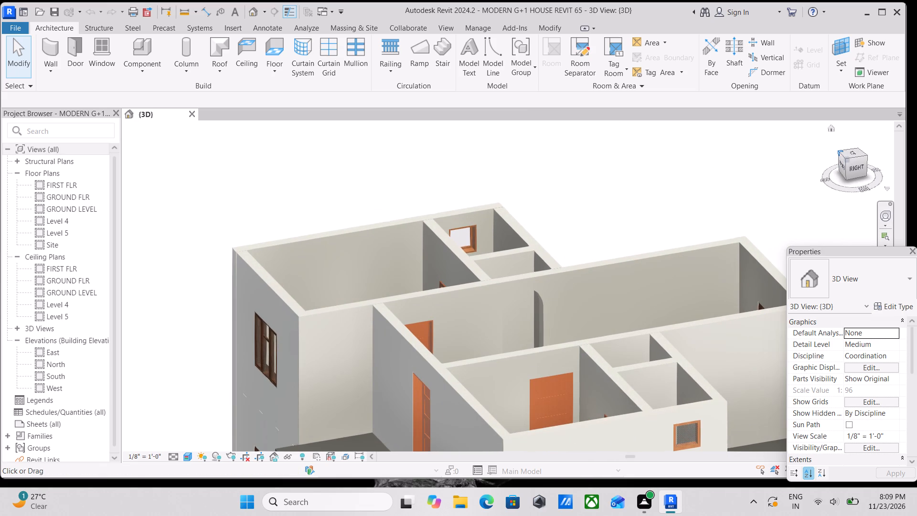
scroll(608, 355, "up", 5)
scroll(474, 318, "up", 7)
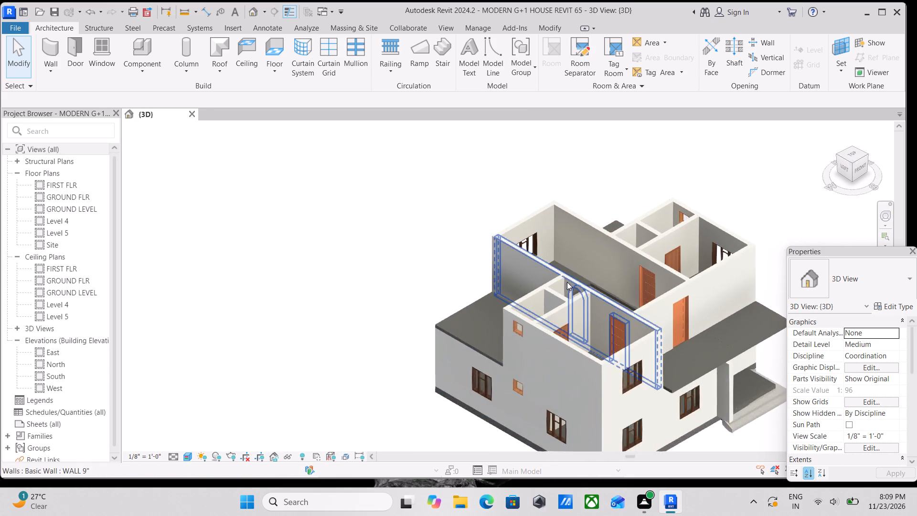
scroll(567, 282, "up", 1)
middle_click_drag(567, 281, 554, 341)
scroll(554, 341, "up", 2)
scroll(594, 319, "up", 3)
middle_click_drag(604, 349, 575, 372)
scroll(575, 372, "up", 4)
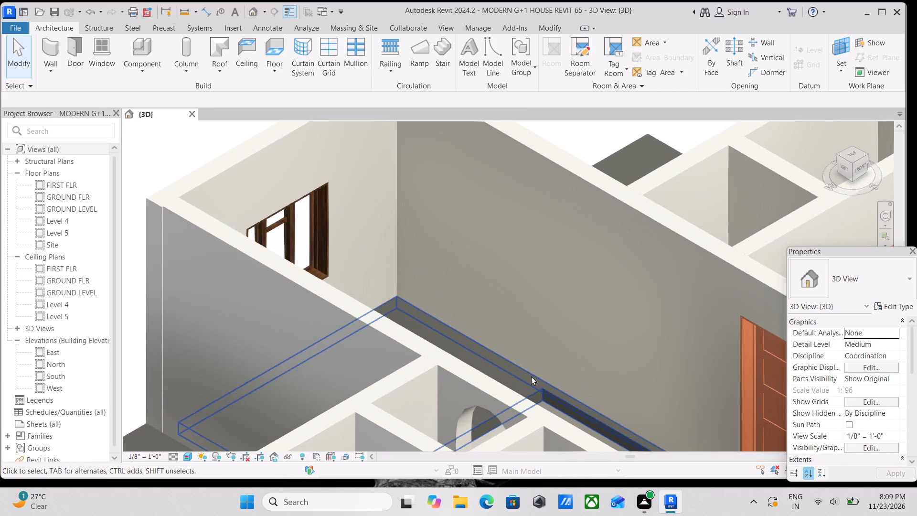
scroll(531, 376, "down", 3)
middle_click_drag(494, 316, 507, 265)
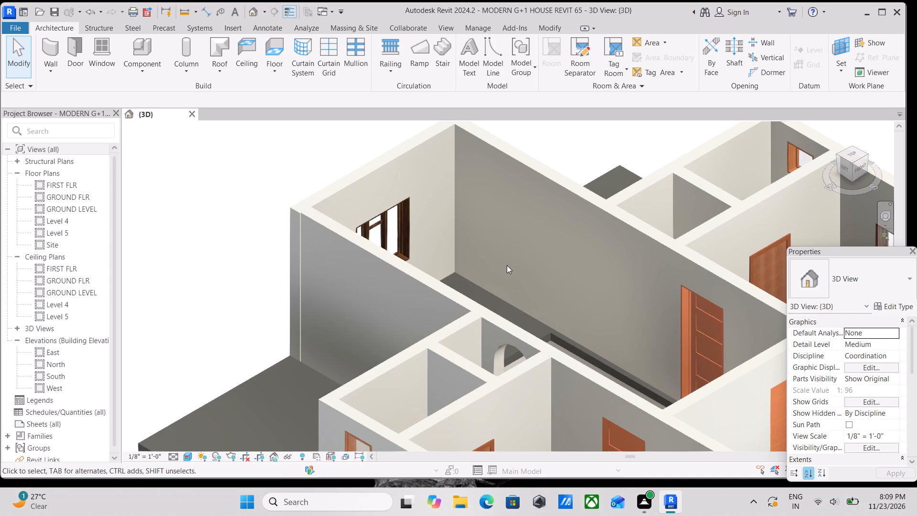
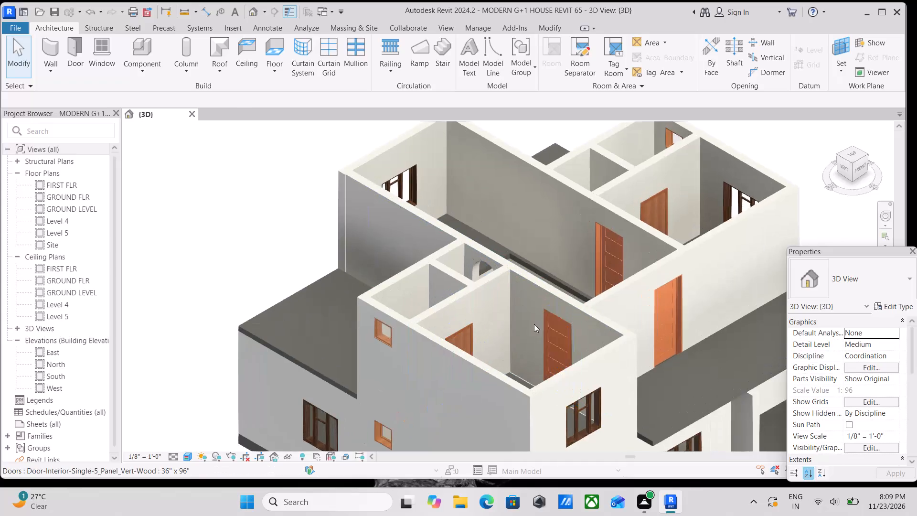
Examine the first-floor room layout, partition walls and interior doors around the long hall and the small front-left rooms.
scroll(515, 291, "up", 3)
middle_click_drag(515, 291, 546, 372)
scroll(540, 313, "down", 3)
middle_click_drag(540, 313, 533, 358)
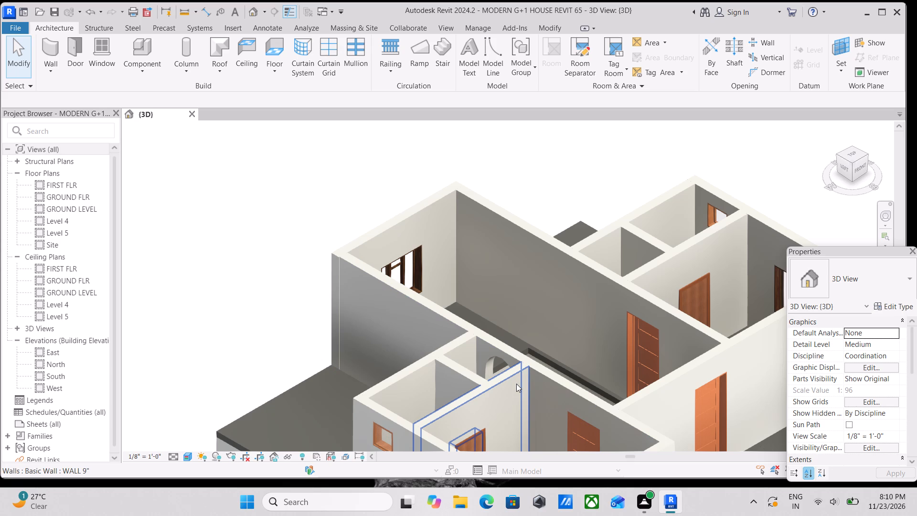
scroll(473, 473, "up", 1)
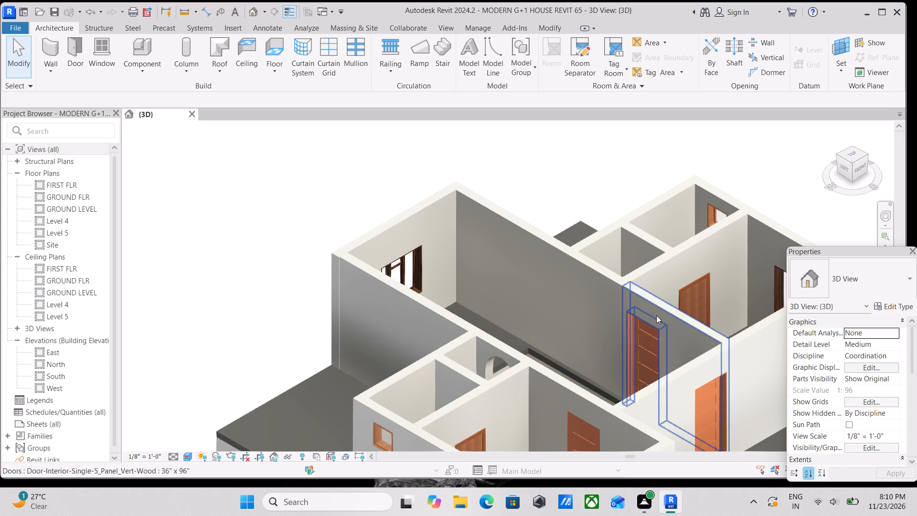
scroll(657, 309, "down", 3)
middle_click_drag(607, 324, 538, 304)
scroll(527, 330, "up", 1)
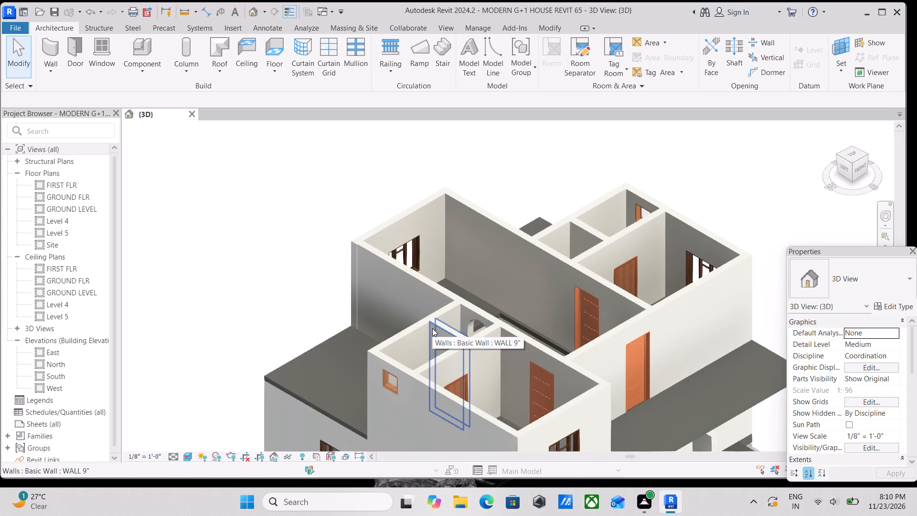
scroll(432, 362, "up", 1)
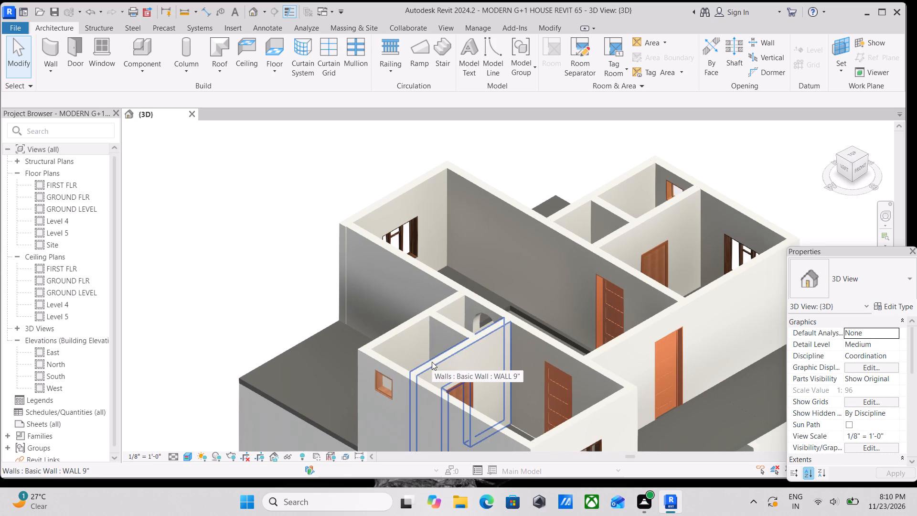
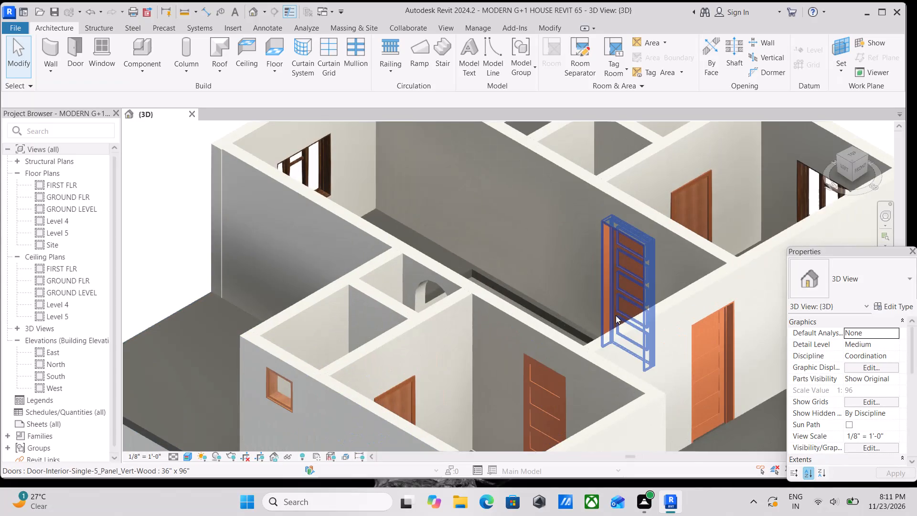
Examine the house's front and side exterior walls, windows, projecting slabs and entrance steps in the 3D view.
scroll(567, 317, "down", 2)
middle_click_drag(562, 315, 484, 320)
scroll(514, 312, "up", 1)
scroll(651, 326, "down", 4)
scroll(561, 337, "down", 3)
middle_click_drag(561, 338, 533, 272)
scroll(638, 346, "up", 7)
middle_click_drag(584, 315, 606, 288)
scroll(496, 387, "up", 2)
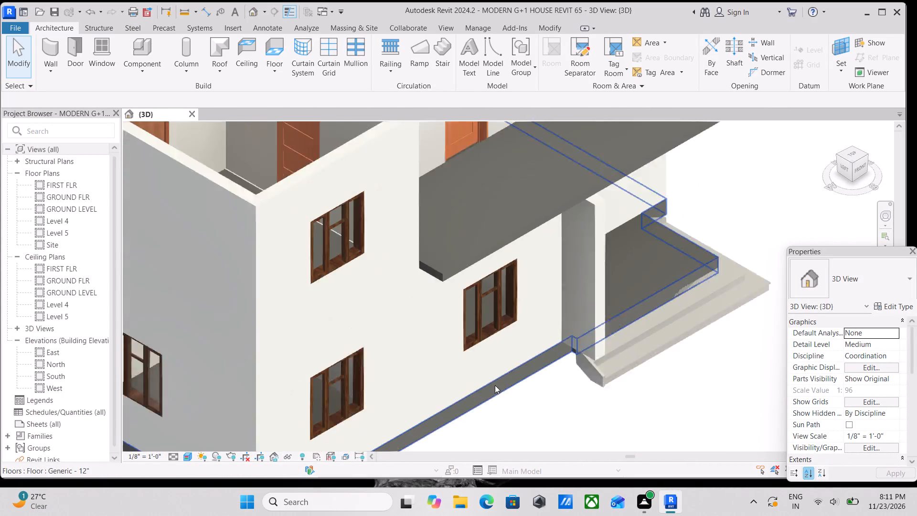
scroll(495, 385, "up", 1)
scroll(579, 359, "up", 4)
scroll(643, 359, "down", 4)
scroll(397, 394, "down", 3)
middle_click_drag(391, 379, 660, 380)
scroll(553, 368, "down", 3)
middle_click_drag(553, 368, 553, 369)
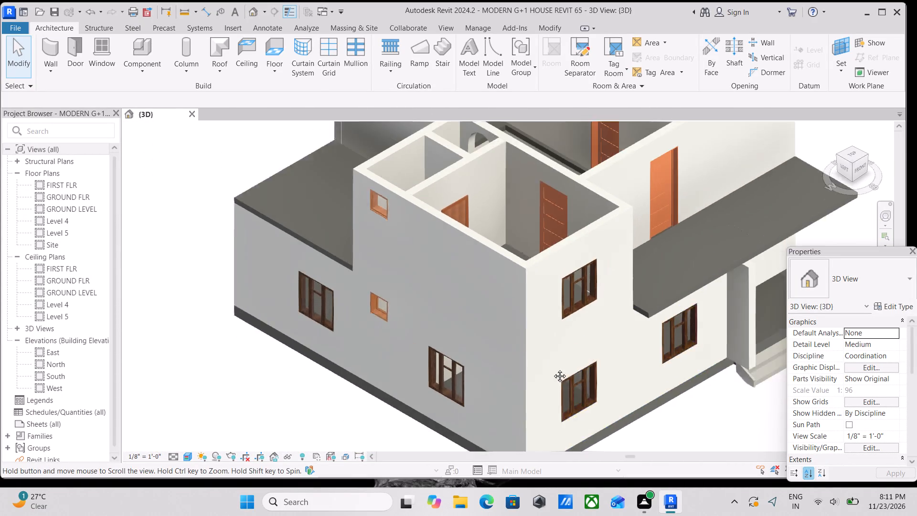
middle_click_drag(553, 369, 567, 392)
Examine the open-topped first-floor rooms, the side terrace slab and the front slab of the 3D model.
middle_click_drag(561, 310, 574, 408)
middle_click_drag(589, 309, 574, 376)
scroll(714, 304, "down", 1)
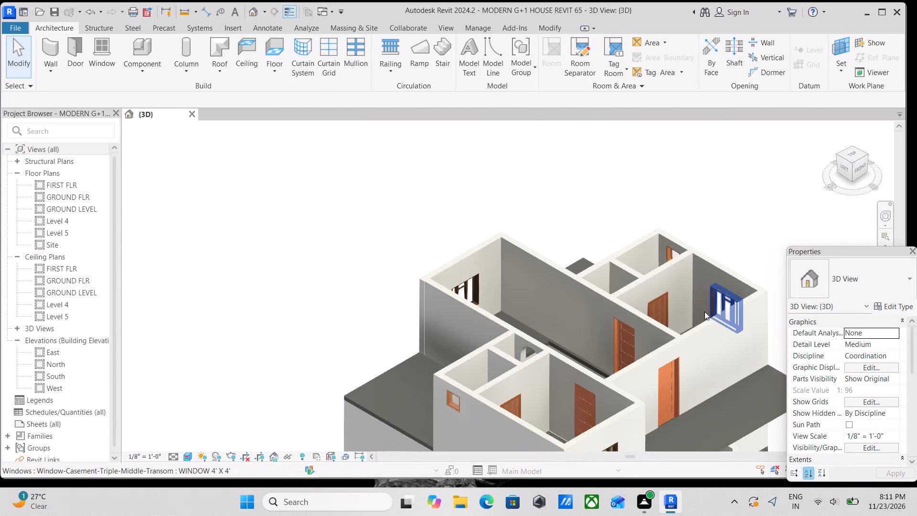
middle_click_drag(704, 312, 670, 332)
scroll(646, 326, "up", 1)
middle_click_drag(565, 322, 595, 344)
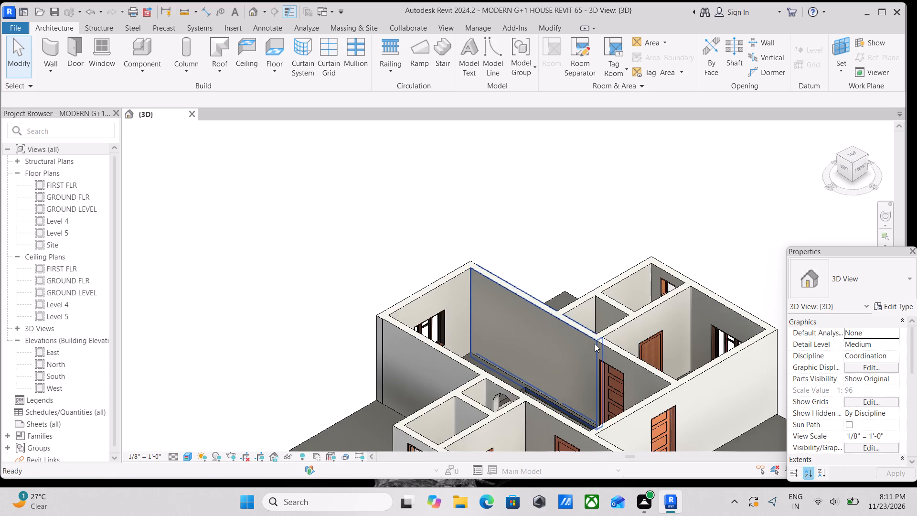
scroll(594, 347, "down", 3)
middle_click_drag(591, 353, 659, 304)
scroll(553, 352, "up", 3)
middle_click_drag(519, 322, 547, 335)
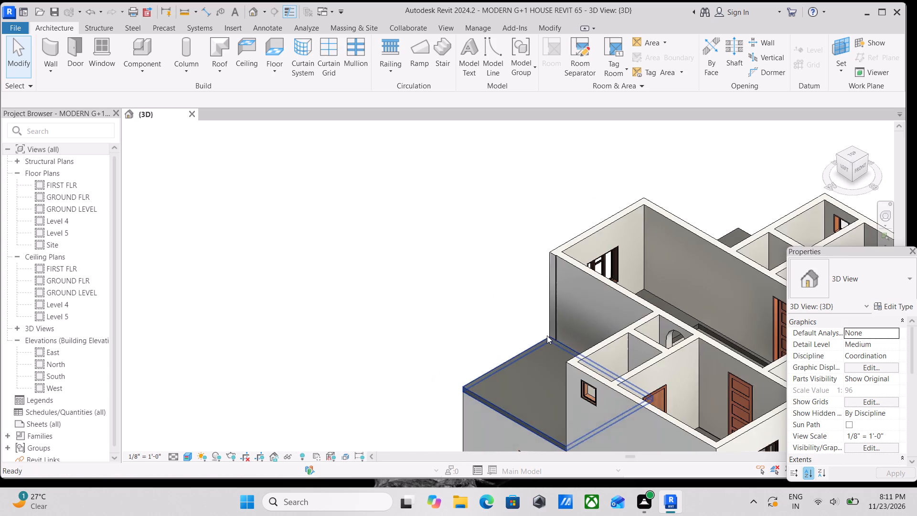
middle_click_drag(587, 333, 460, 340)
scroll(608, 363, "down", 2)
middle_click_drag(608, 365, 552, 322)
scroll(668, 363, "down", 2)
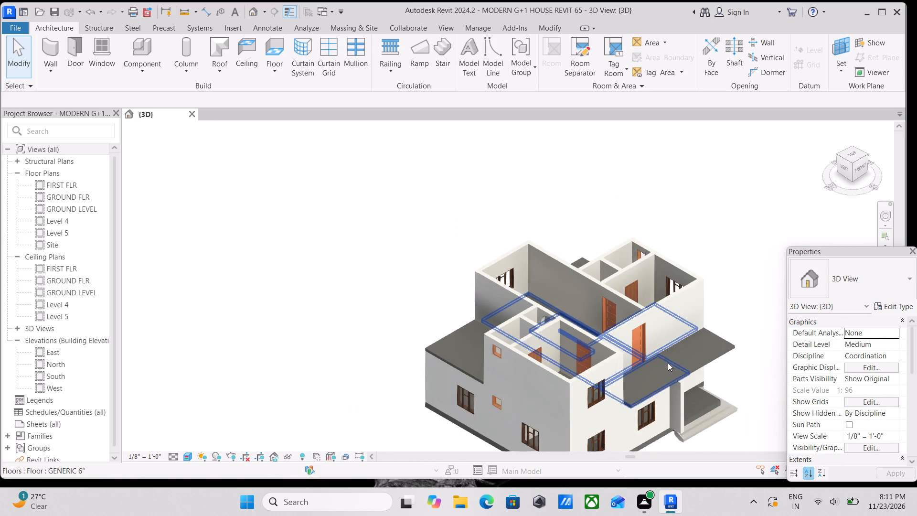
middle_click_drag(668, 363, 640, 388)
scroll(612, 356, "down", 2)
scroll(598, 378, "up", 2)
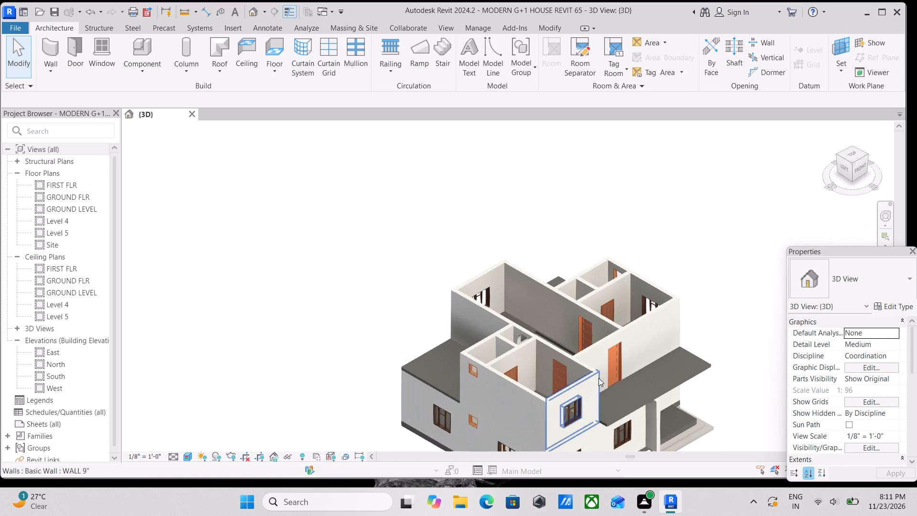
Open the recent reference image of the house, WhatsApp Image 2026-11-23 at 3.24.19 PM, in Photos.
left_click(241, 508)
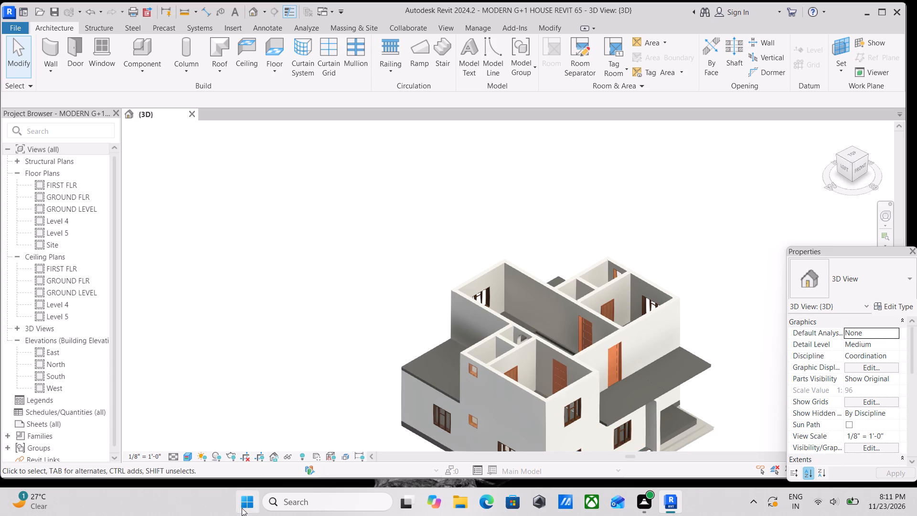
left_click(329, 275)
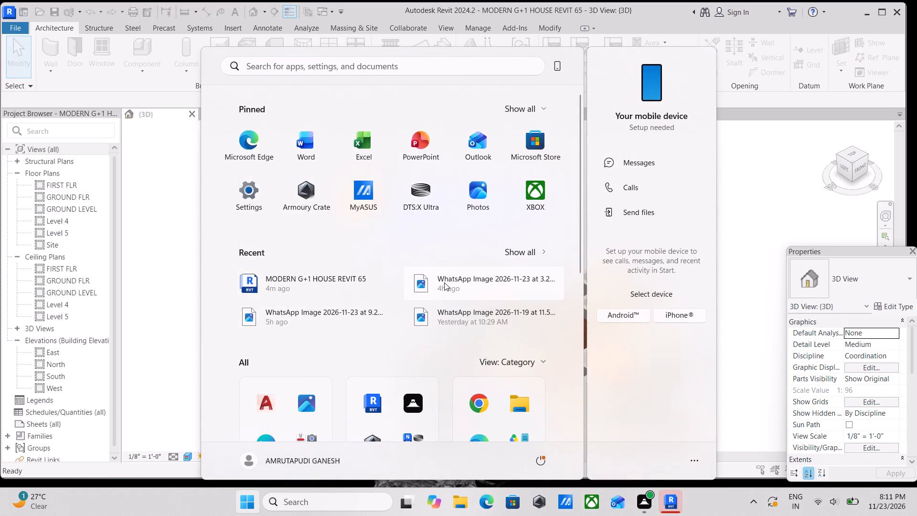
double_click(424, 285)
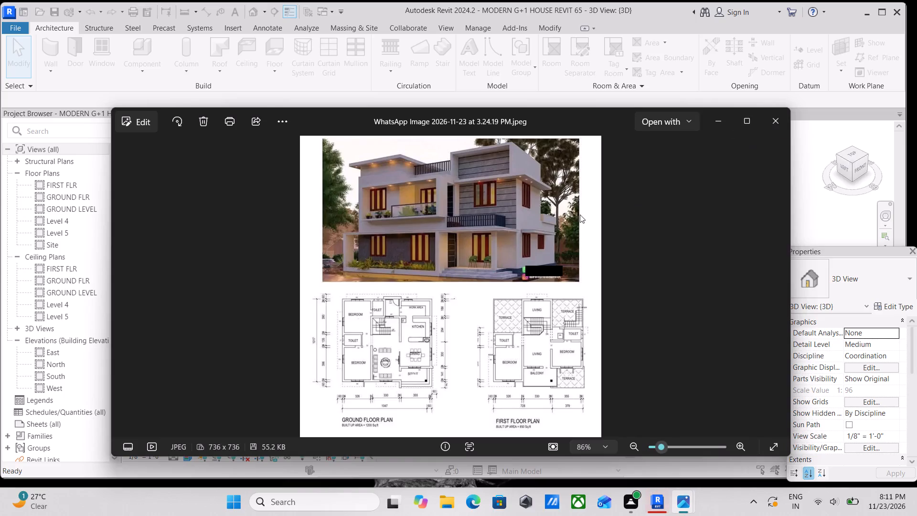
Examine the exterior rendering in the reference image, focusing on the first-floor balcony, railings, windows and roof parapets.
scroll(476, 224, "up", 7)
scroll(533, 207, "down", 2)
middle_click_drag(533, 207, 537, 285)
scroll(539, 287, "up", 3)
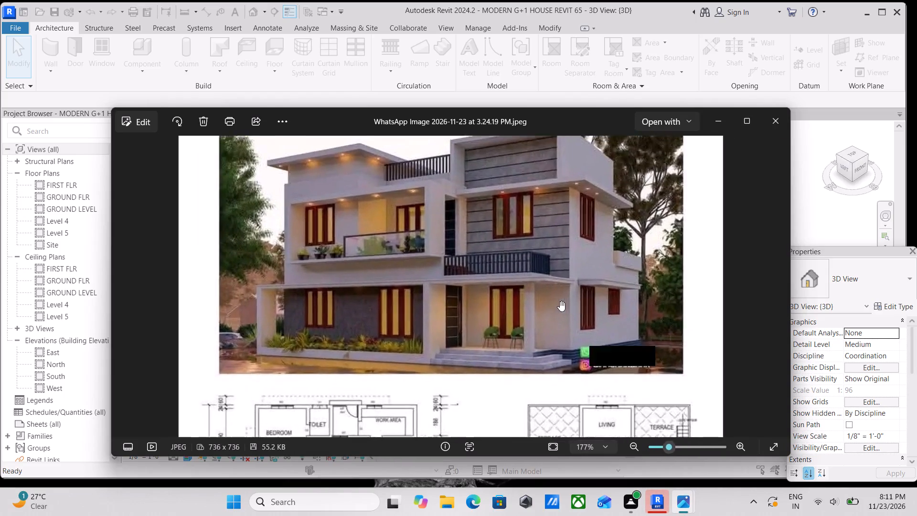
middle_click_drag(573, 231, 554, 321)
scroll(547, 311, "up", 2)
scroll(468, 248, "down", 4)
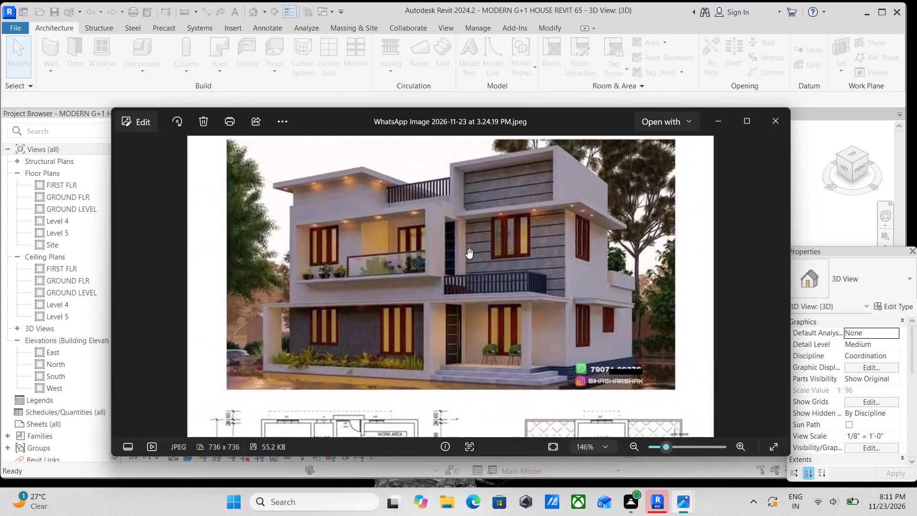
scroll(407, 210, "up", 2)
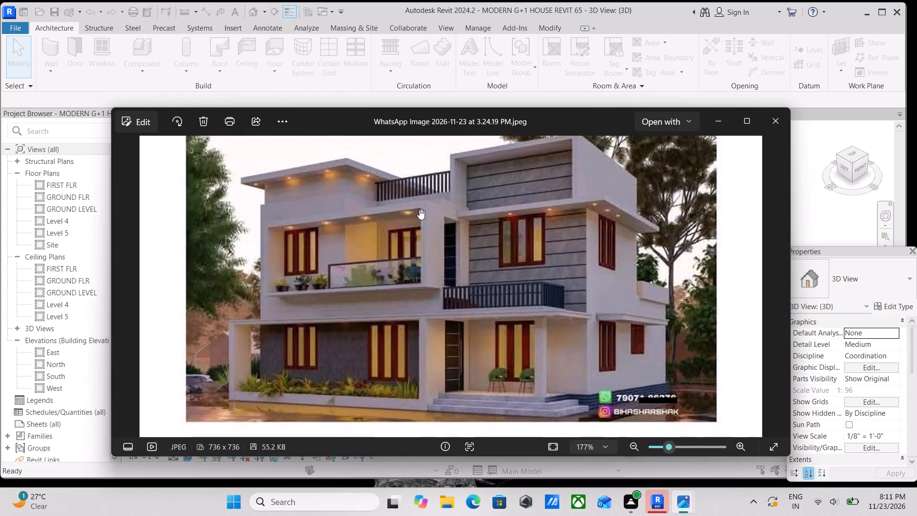
scroll(480, 210, "up", 2)
middle_click_drag(435, 218, 437, 230)
scroll(362, 224, "up", 2)
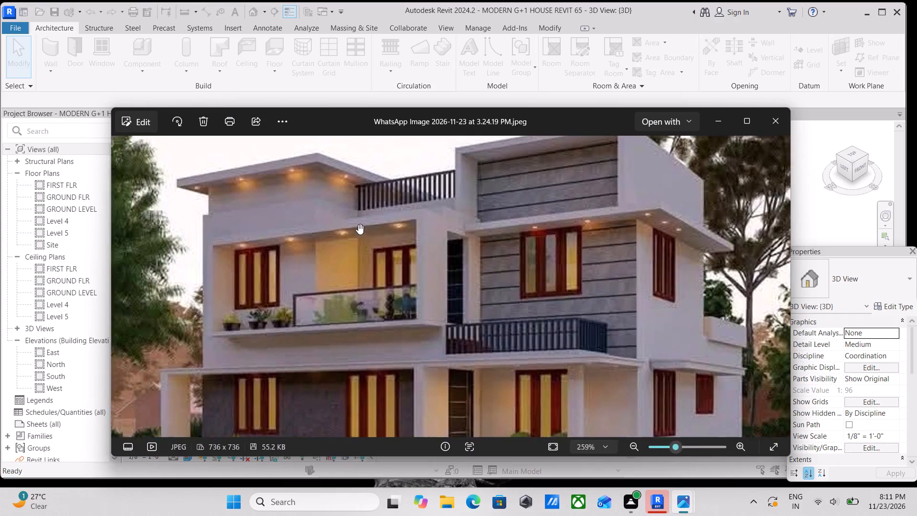
scroll(341, 255, "up", 5)
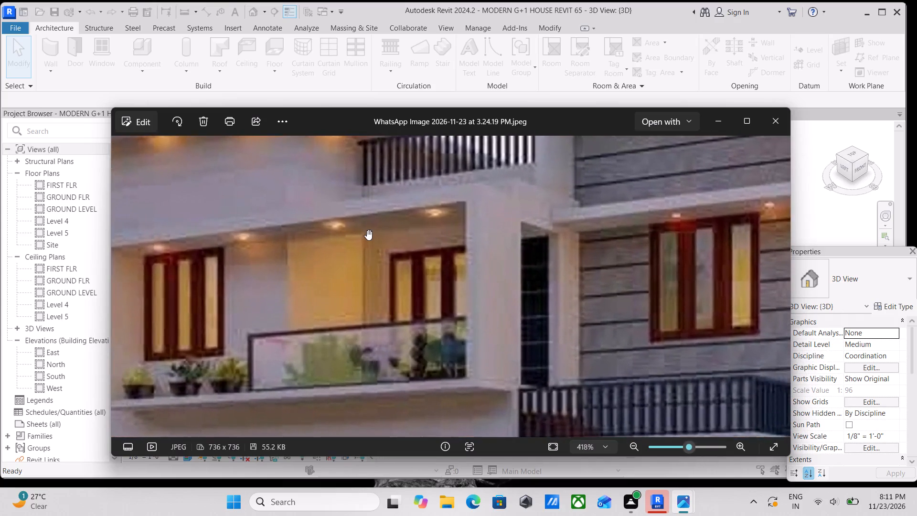
scroll(367, 230, "down", 8)
middle_click_drag(367, 230, 388, 262)
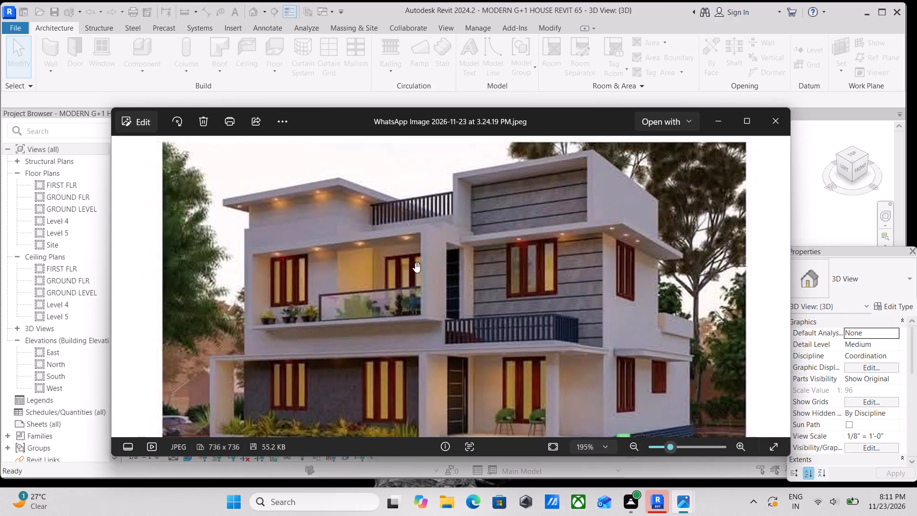
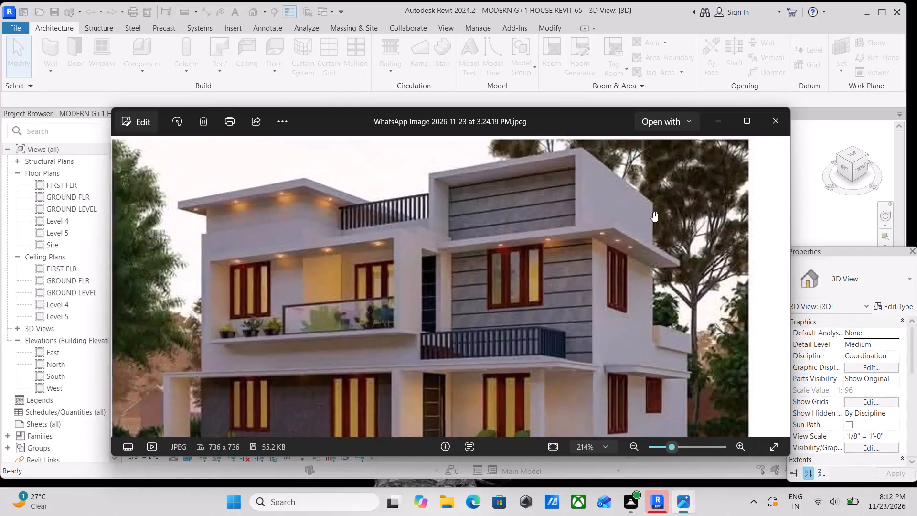
Examine the ground-floor facade in the reference rendering, including the sit-out, entrance steps, windows and front planter.
scroll(601, 216, "down", 6)
scroll(556, 250, "down", 3)
scroll(613, 309, "down", 3)
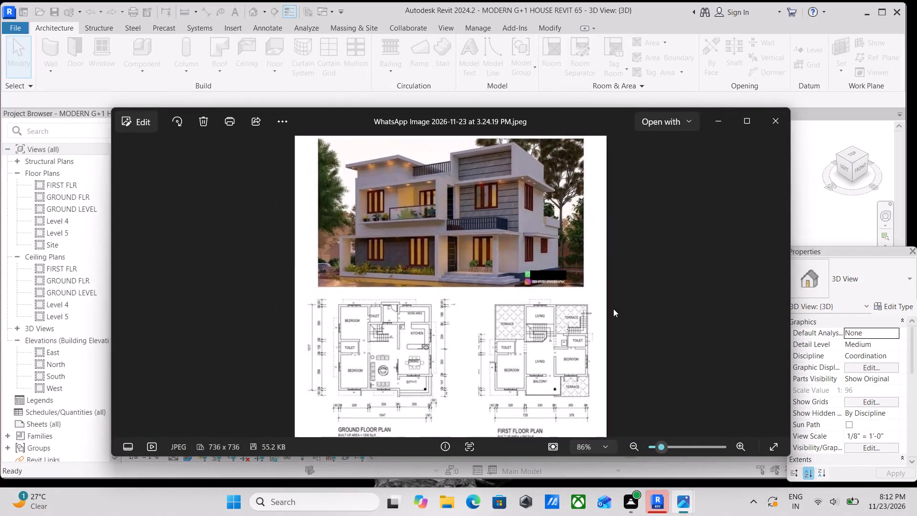
scroll(603, 309, "up", 3)
scroll(370, 290, "up", 1)
middle_click_drag(373, 286, 415, 343)
scroll(416, 343, "up", 2)
scroll(443, 273, "up", 2)
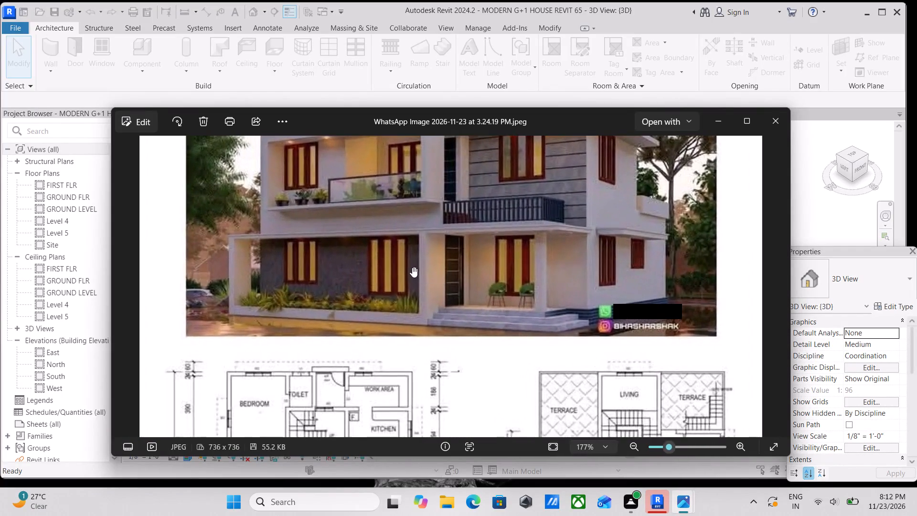
middle_click_drag(412, 267, 421, 289)
scroll(416, 289, "up", 4)
scroll(416, 279, "down", 3)
middle_click_drag(416, 279, 423, 290)
scroll(400, 293, "up", 4)
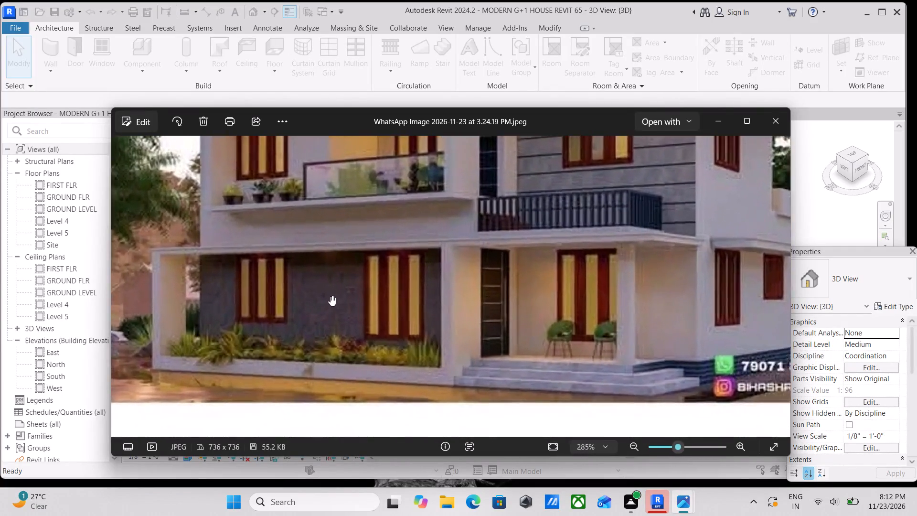
scroll(341, 295, "up", 2)
scroll(490, 305, "down", 2)
middle_click_drag(491, 303, 359, 319)
middle_click_drag(477, 301, 449, 357)
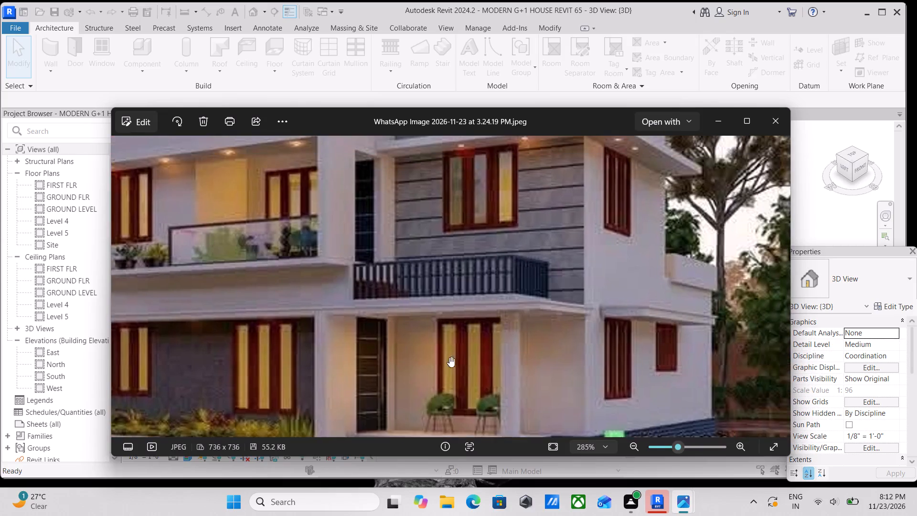
Examine the rendering's first-floor striped wall, balcony and terrace railings, projecting roof slabs and parapets.
middle_click_drag(449, 357, 449, 356)
middle_click_drag(543, 307, 508, 364)
middle_click_drag(534, 286, 553, 357)
scroll(511, 286, "up", 2)
scroll(511, 286, "down", 2)
middle_click_drag(510, 289, 501, 325)
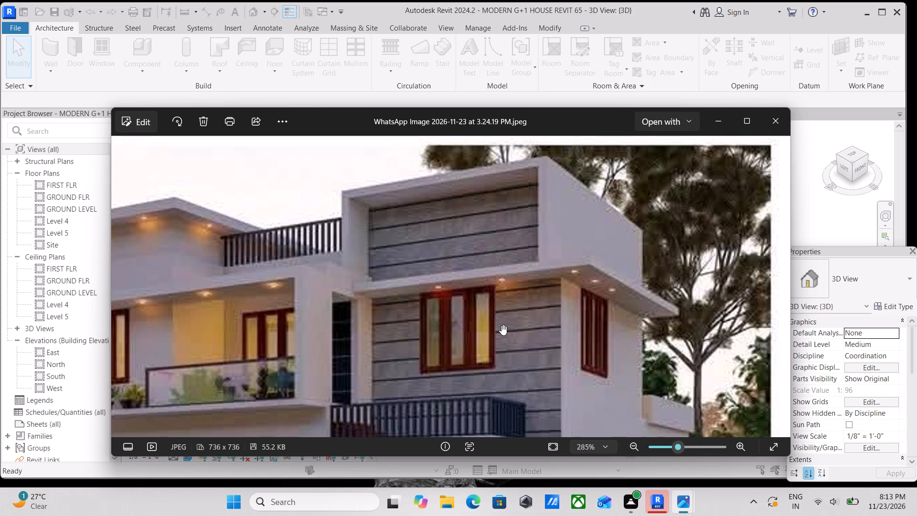
scroll(730, 372, "up", 1)
scroll(580, 297, "down", 3)
middle_click_drag(562, 292, 612, 263)
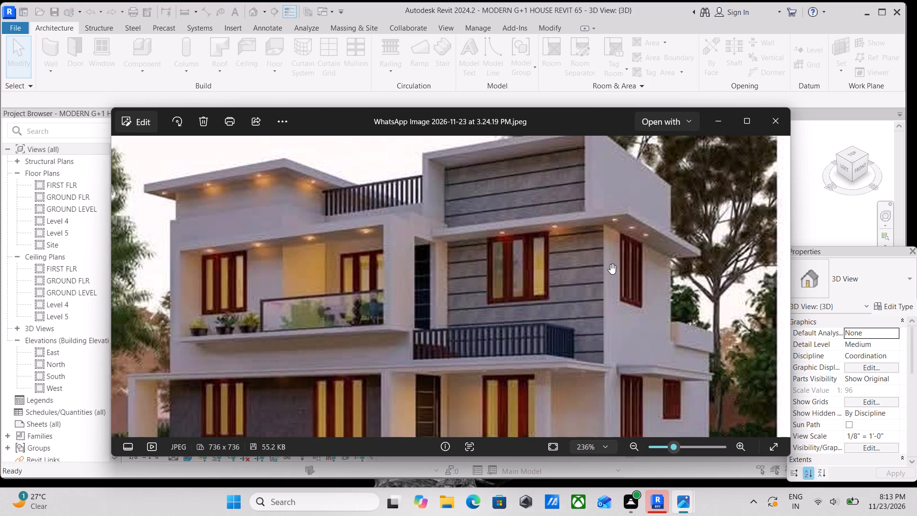
scroll(607, 289, "down", 1)
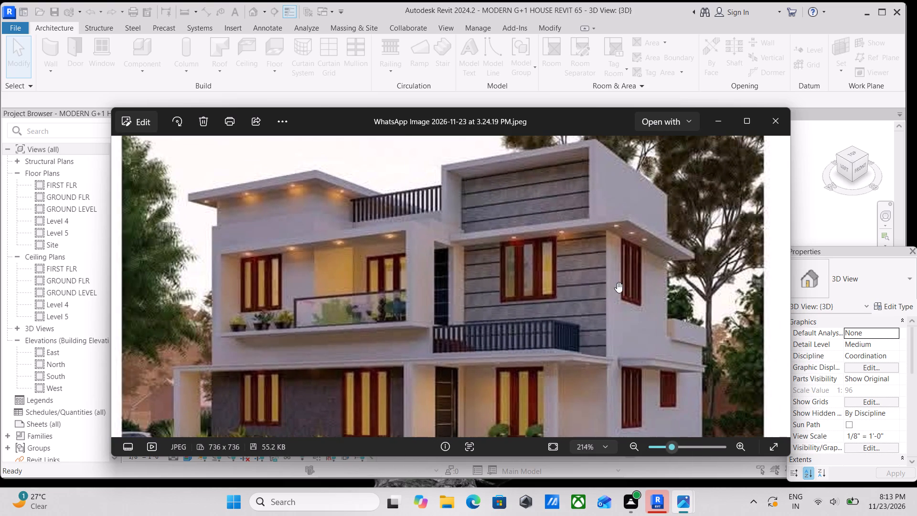
scroll(624, 279, "up", 2)
scroll(619, 279, "down", 2)
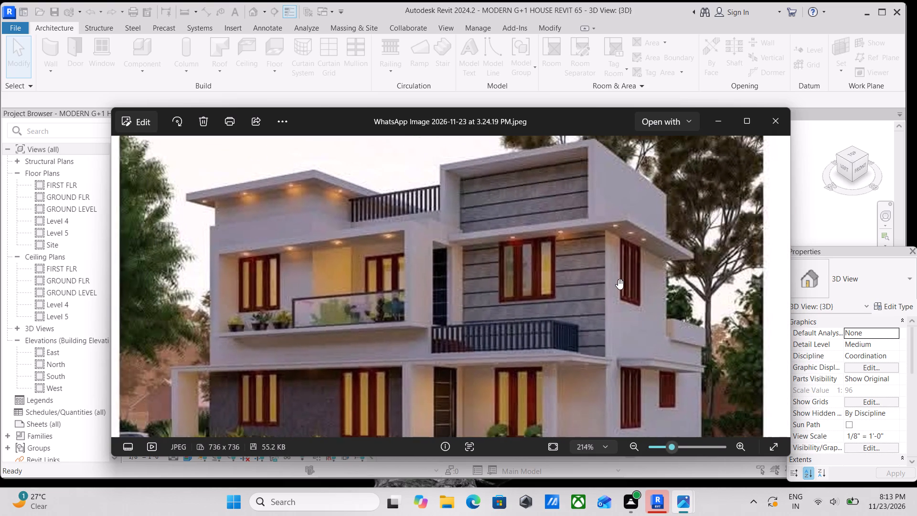
scroll(608, 288, "up", 2)
scroll(608, 288, "down", 3)
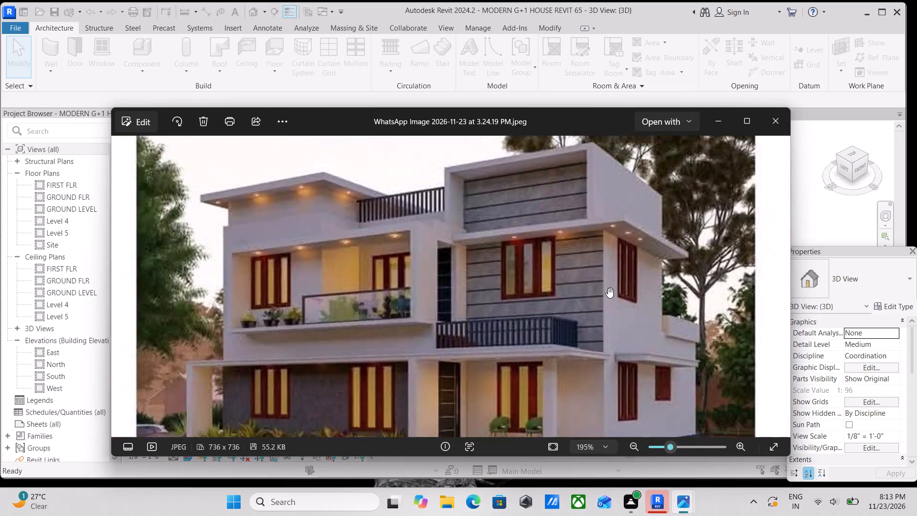
scroll(608, 288, "down", 4)
scroll(559, 265, "up", 3)
middle_click_drag(559, 265, 550, 280)
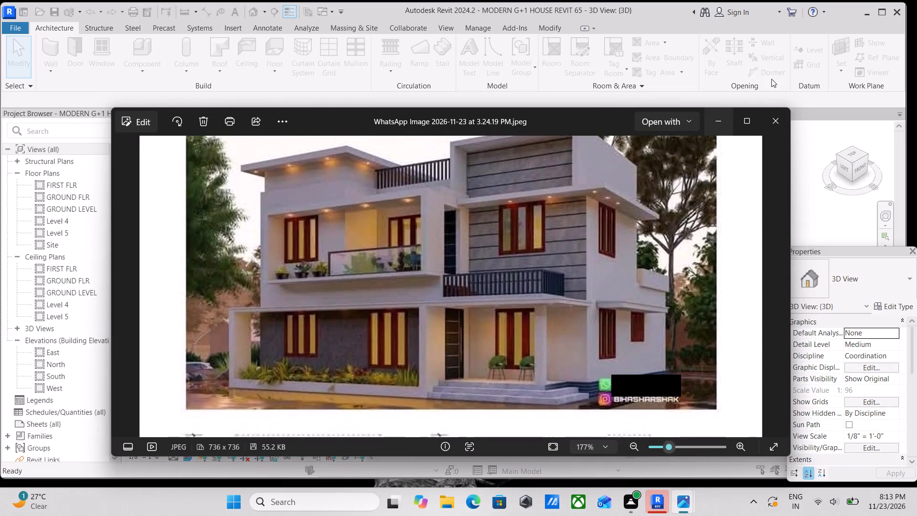
Close the reference image, switch back to Revit and dismiss the File Changed Since Last Save notice.
left_click(774, 117)
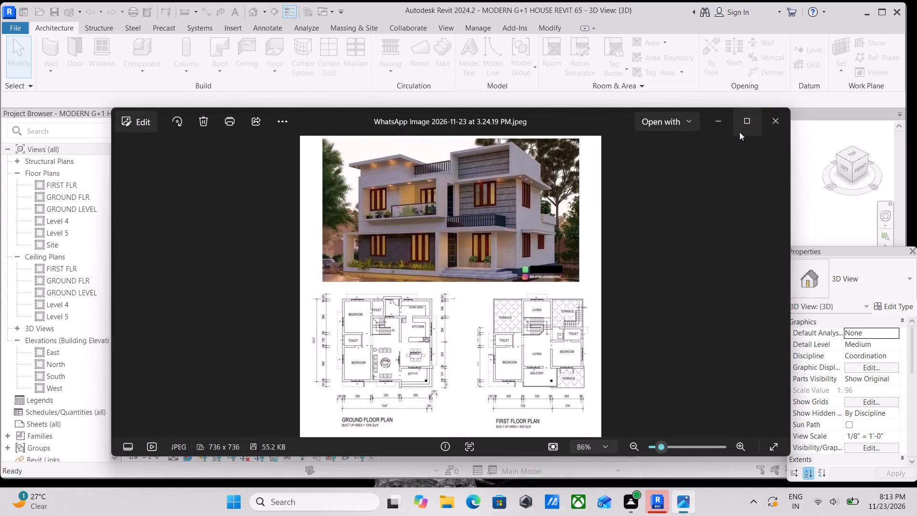
left_click(773, 114)
left_click(551, 174)
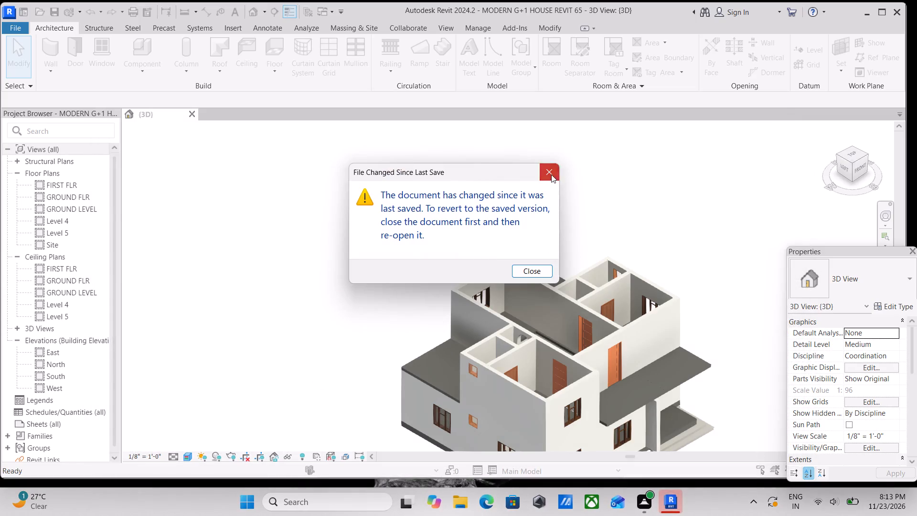
left_click(434, 298)
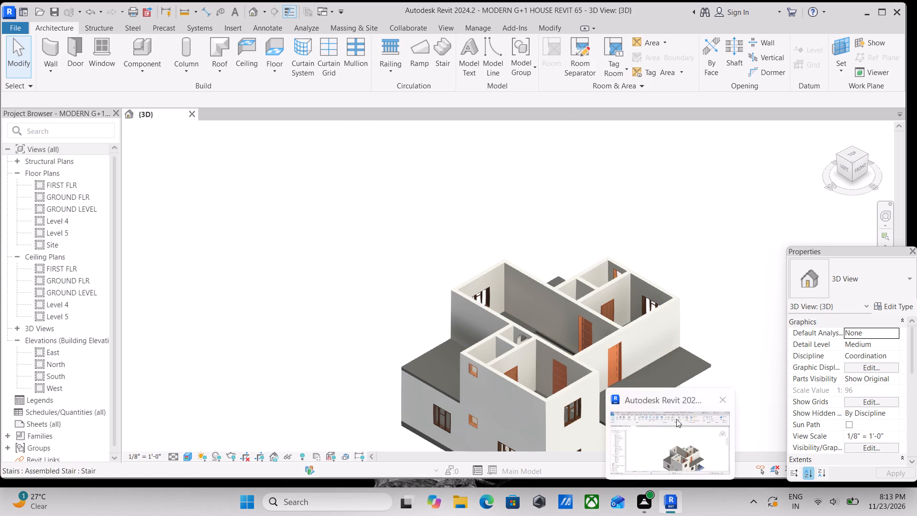
Set the visual style of the 3D view to Shaded.
scroll(563, 258, "up", 2)
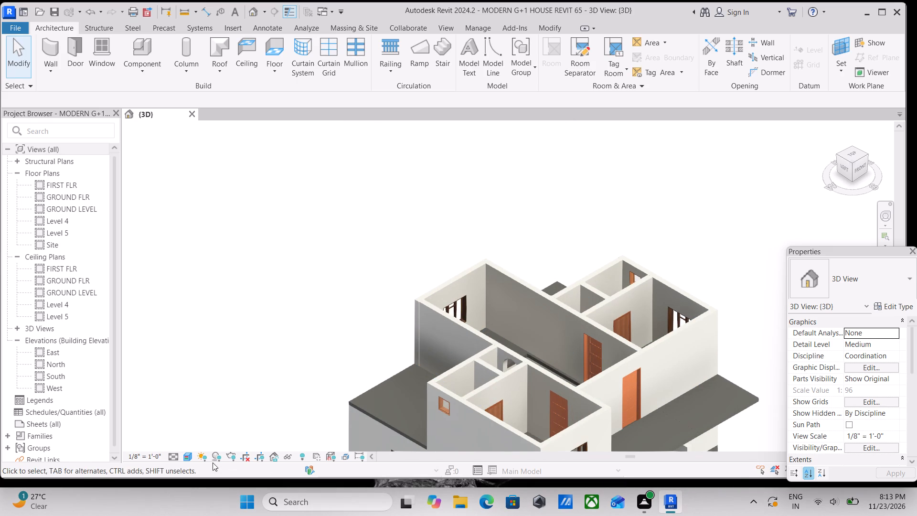
left_click(185, 458)
left_click(206, 409)
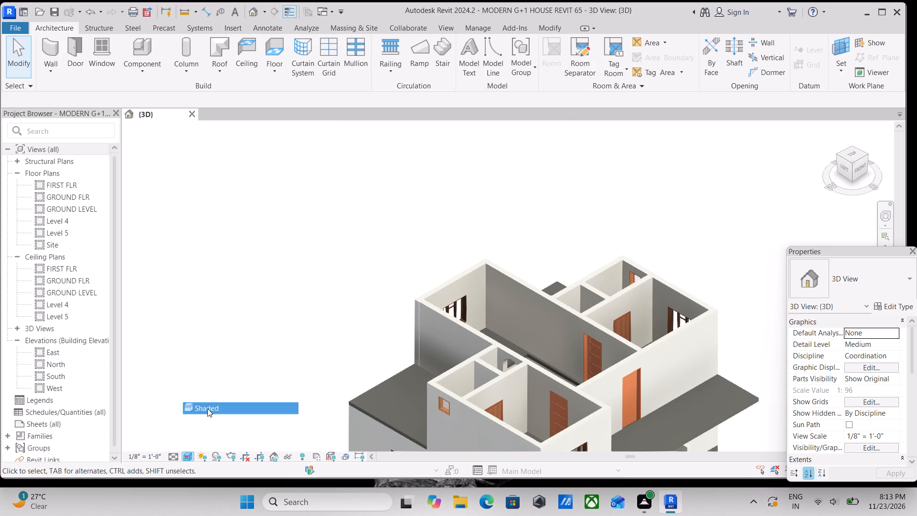
Examine the 3D model's first-floor rooms, the 4' x 4' triple casement window, exterior walls and terrace slabs.
scroll(726, 294, "down", 2)
middle_click_drag(726, 293, 664, 257)
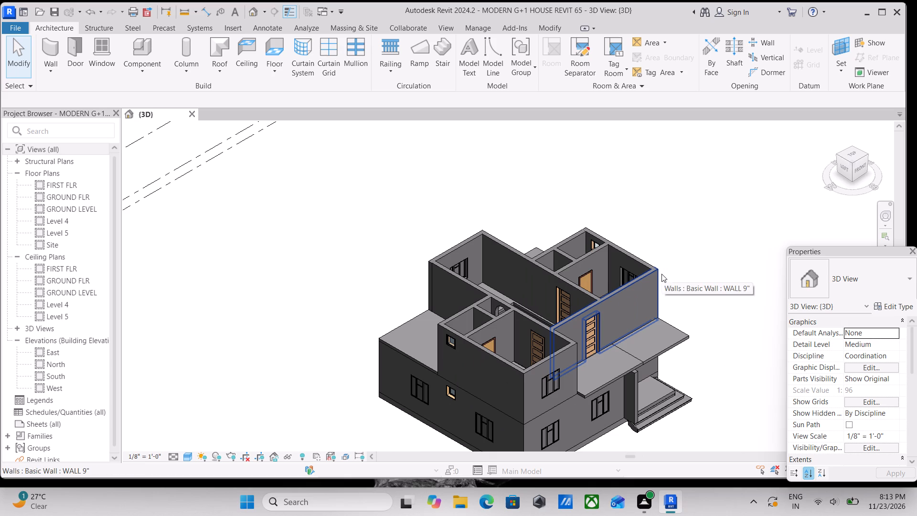
scroll(658, 276, "up", 3)
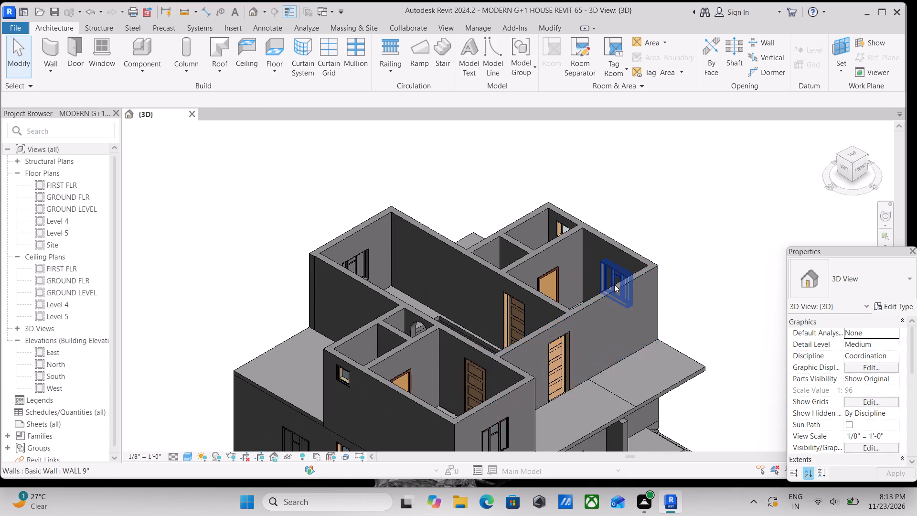
scroll(614, 284, "up", 3)
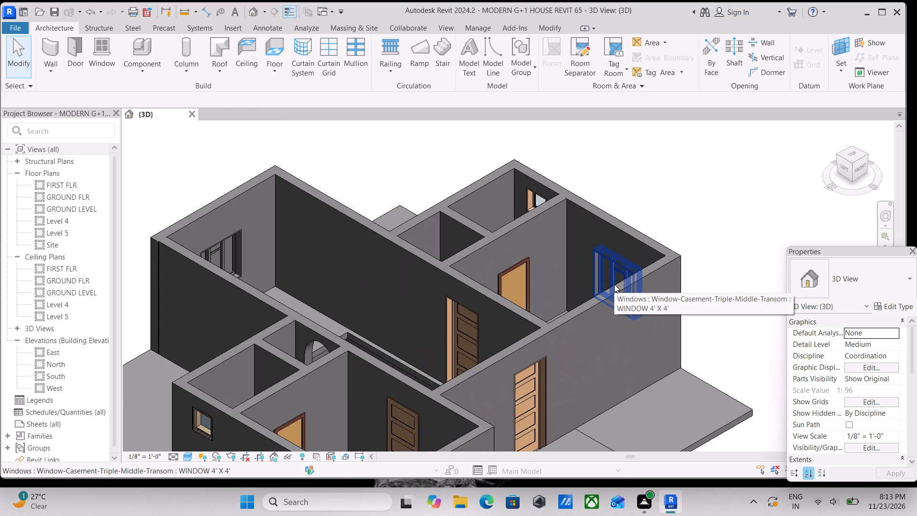
scroll(614, 284, "up", 1)
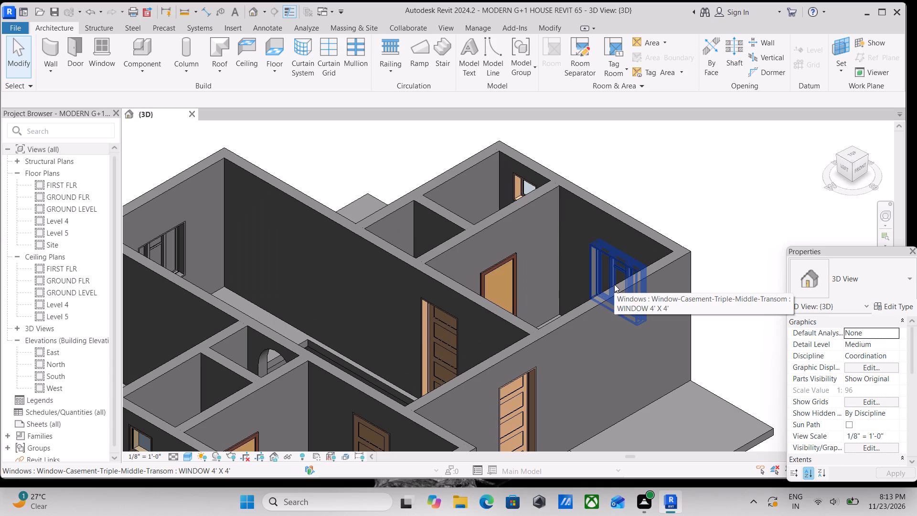
scroll(614, 284, "up", 2)
scroll(614, 284, "down", 3)
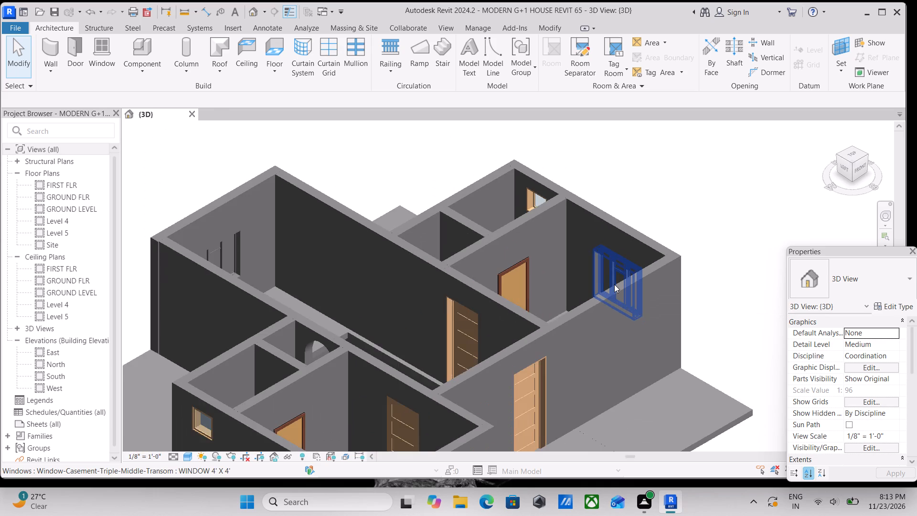
scroll(614, 284, "up", 2)
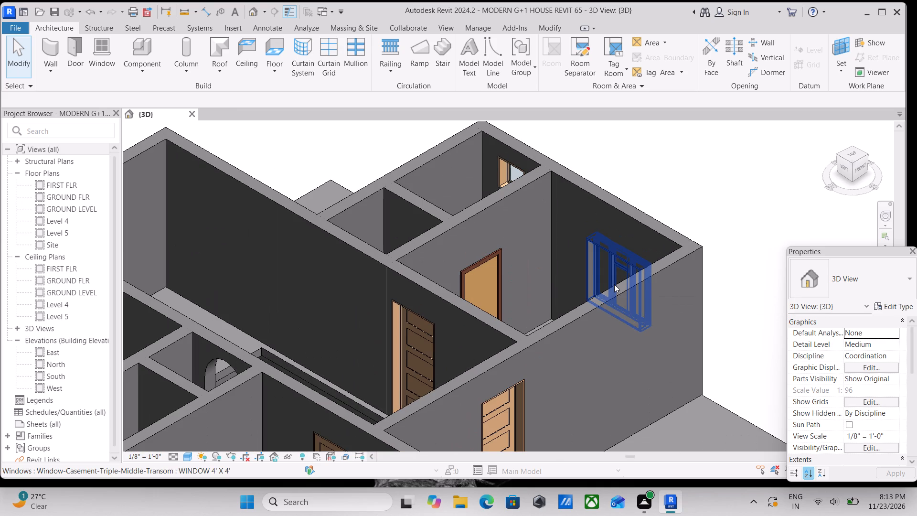
scroll(614, 284, "up", 1)
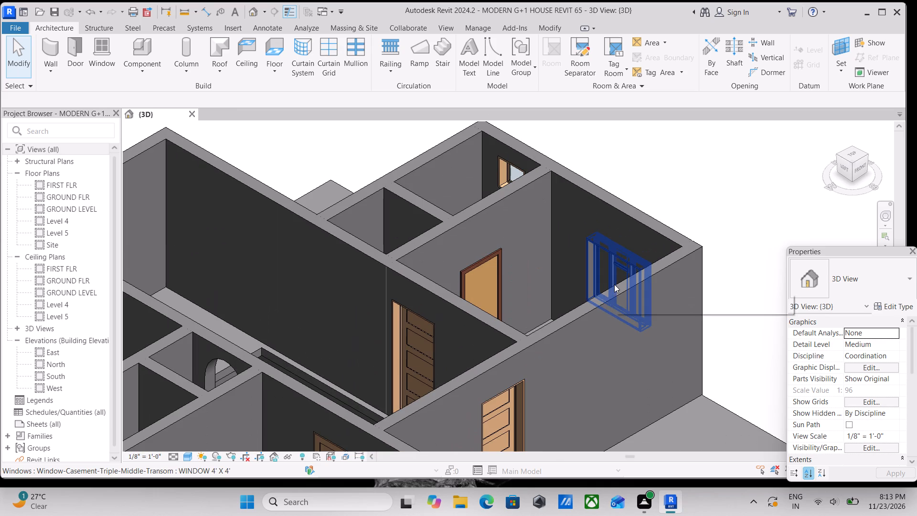
scroll(614, 284, "down", 7)
middle_click_drag(616, 283, 651, 290)
scroll(623, 295, "down", 2)
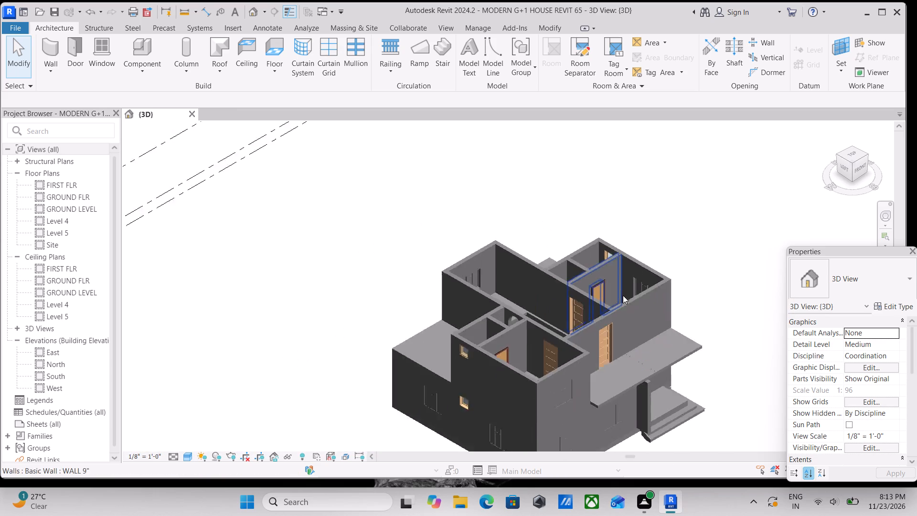
scroll(623, 295, "down", 1)
middle_click_drag(634, 301, 677, 330)
scroll(661, 324, "up", 1)
scroll(618, 314, "down", 3)
middle_click_drag(616, 314, 599, 317)
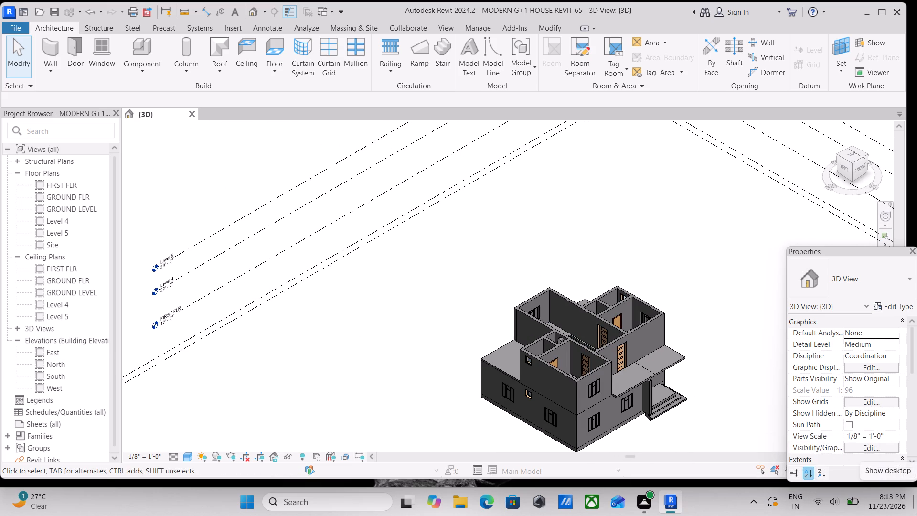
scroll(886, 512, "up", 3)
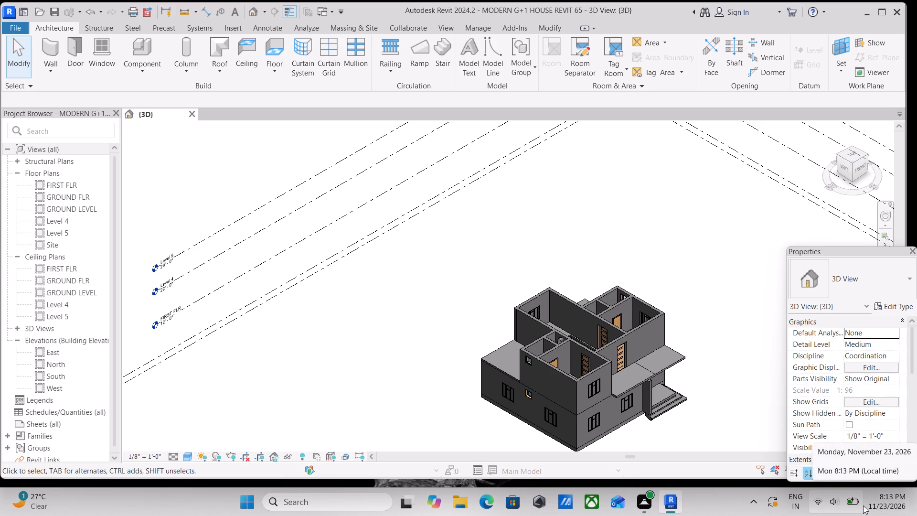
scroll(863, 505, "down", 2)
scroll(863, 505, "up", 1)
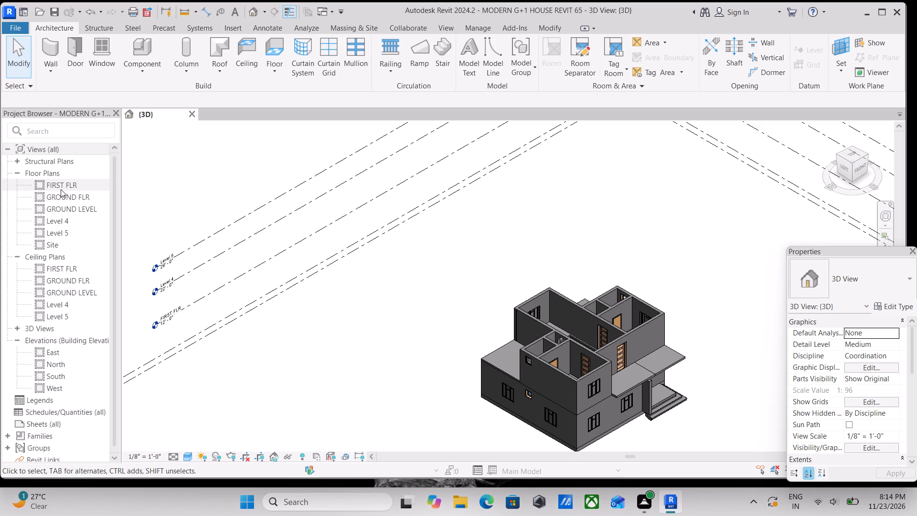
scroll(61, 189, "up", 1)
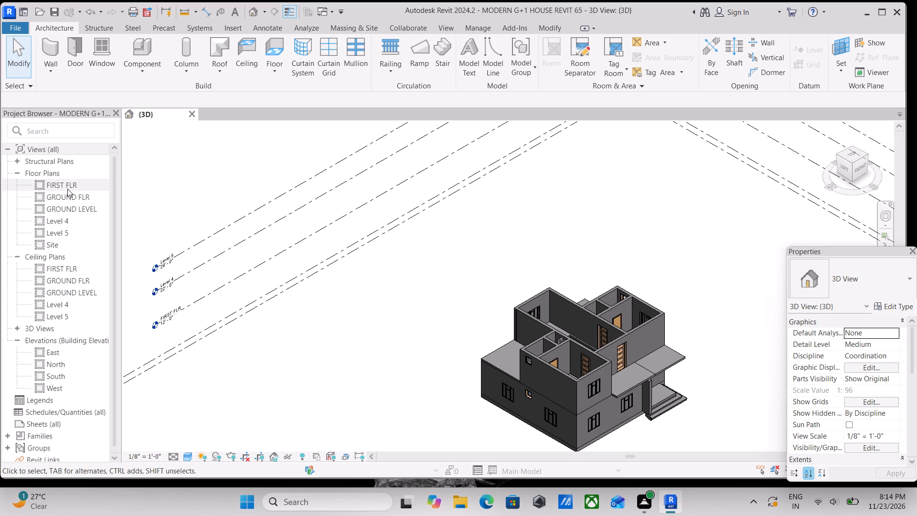
Open the FIRST FLR floor plan view.
double_click(68, 186)
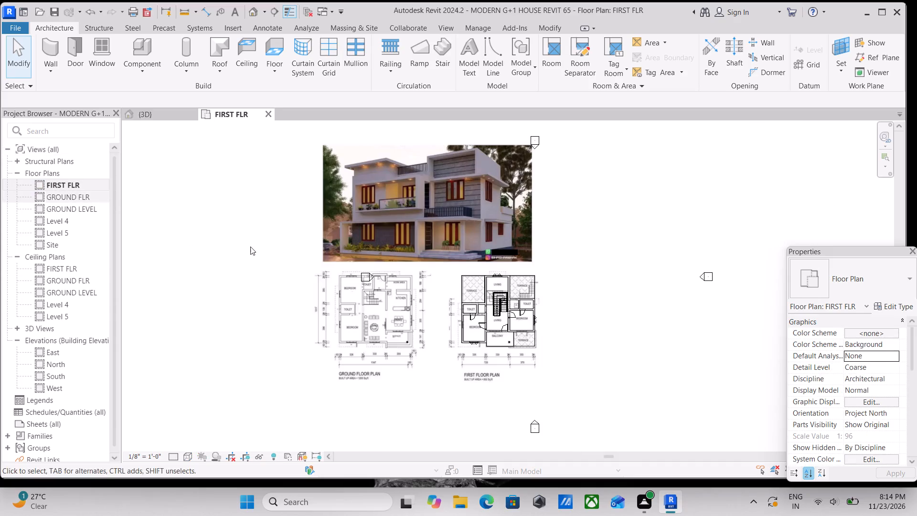
Examine the first-floor plan against the underlay image, focusing on the staircase, living areas, terraces, toilets and bedrooms.
scroll(558, 285, "up", 2)
scroll(428, 317, "up", 4)
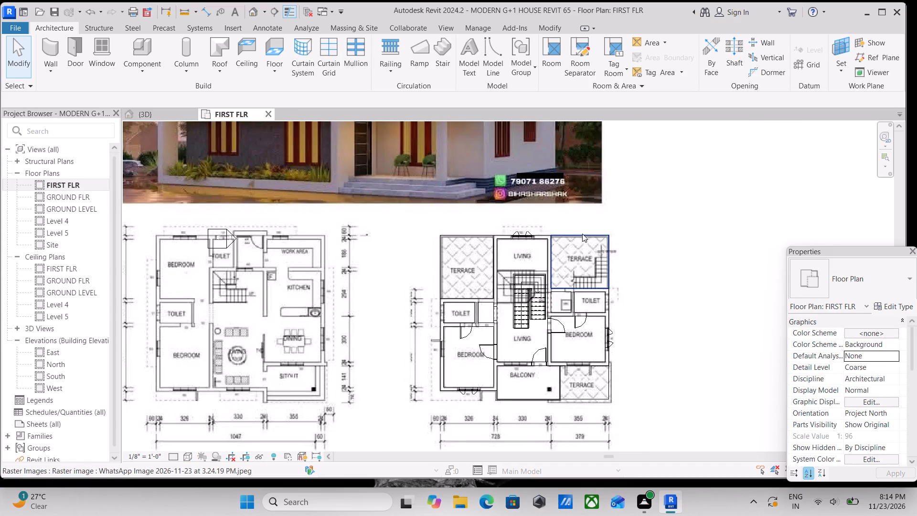
scroll(575, 242, "up", 3)
middle_click_drag(575, 250, 538, 269)
scroll(538, 269, "up", 3)
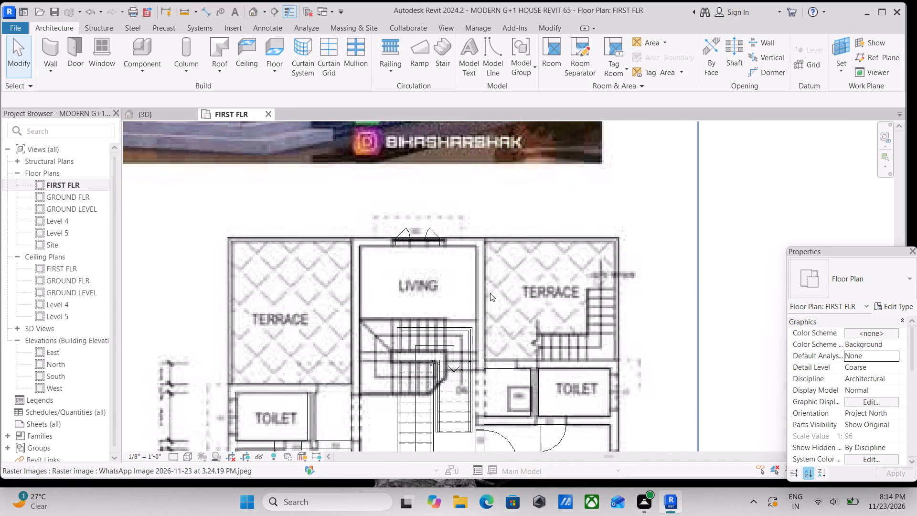
scroll(444, 311, "down", 2)
middle_click_drag(445, 311, 469, 238)
scroll(470, 236, "up", 1)
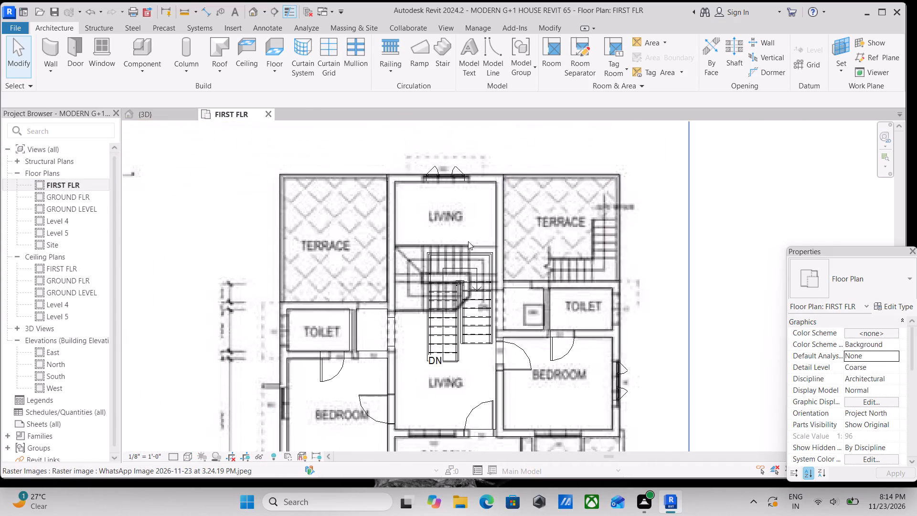
scroll(445, 246, "down", 5)
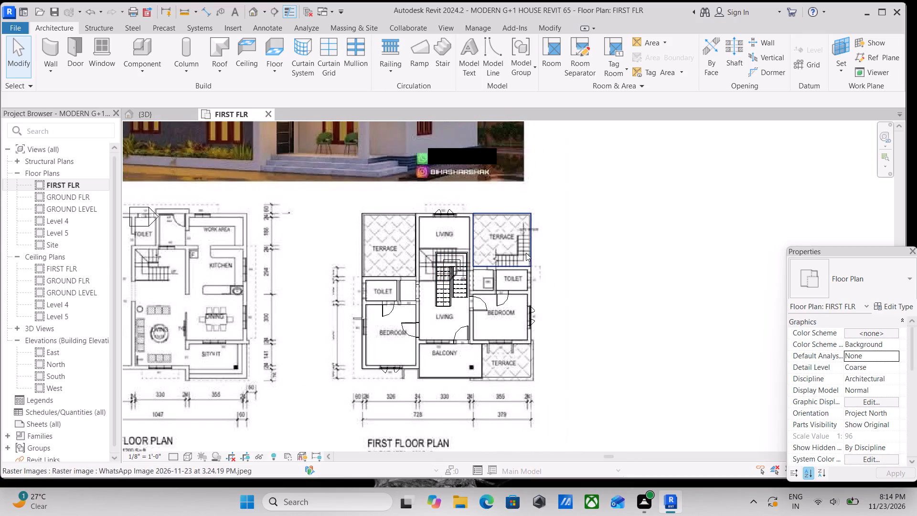
scroll(437, 265, "up", 3)
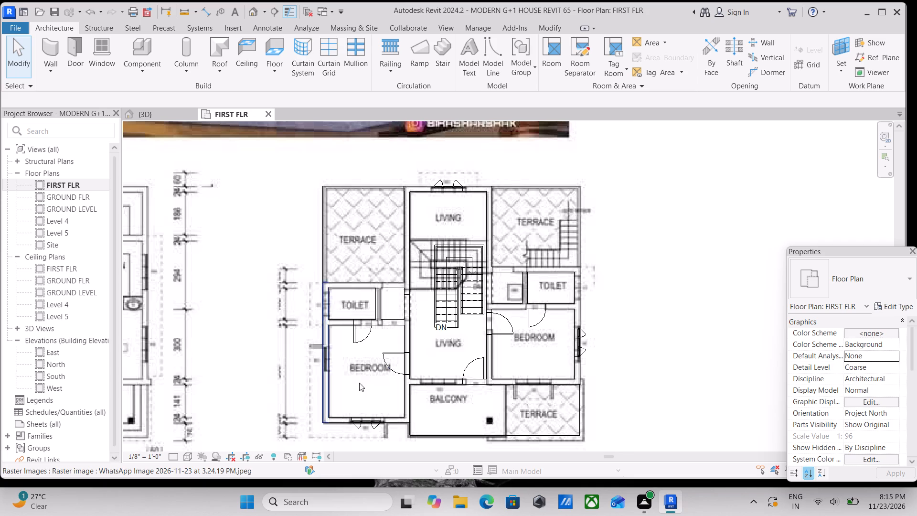
scroll(586, 213, "up", 3)
scroll(510, 255, "up", 4)
scroll(266, 221, "down", 2)
middle_click_drag(351, 221, 415, 203)
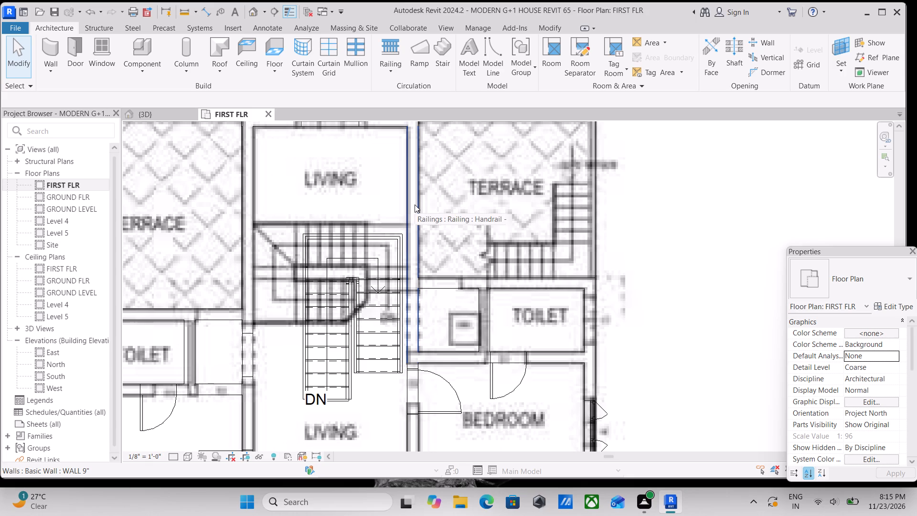
scroll(430, 210, "up", 2)
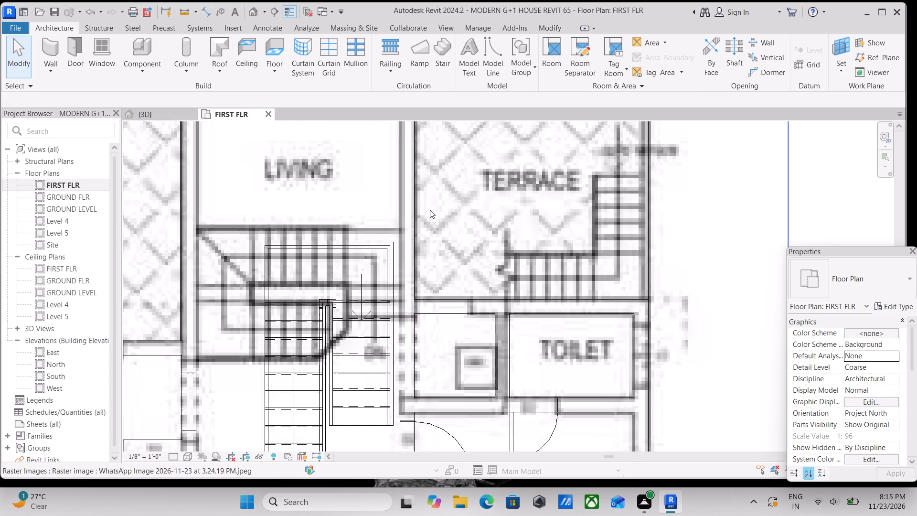
Examine the overall first-floor layout against the underlay image, including the terraces, living areas, toilets, bedrooms and balcony.
scroll(448, 207, "down", 4)
scroll(442, 248, "up", 1)
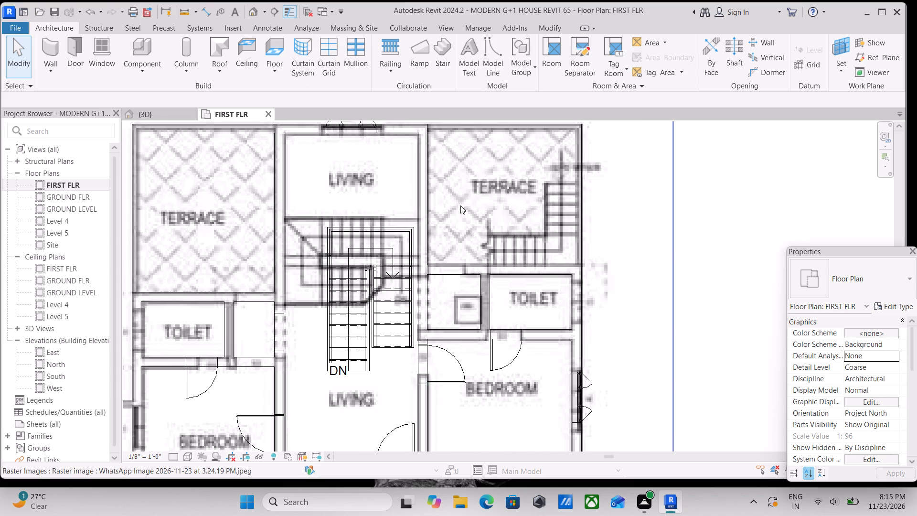
scroll(462, 183, "down", 2)
middle_click_drag(456, 183, 481, 225)
scroll(379, 218, "up", 2)
scroll(377, 211, "down", 1)
middle_click_drag(377, 211, 384, 206)
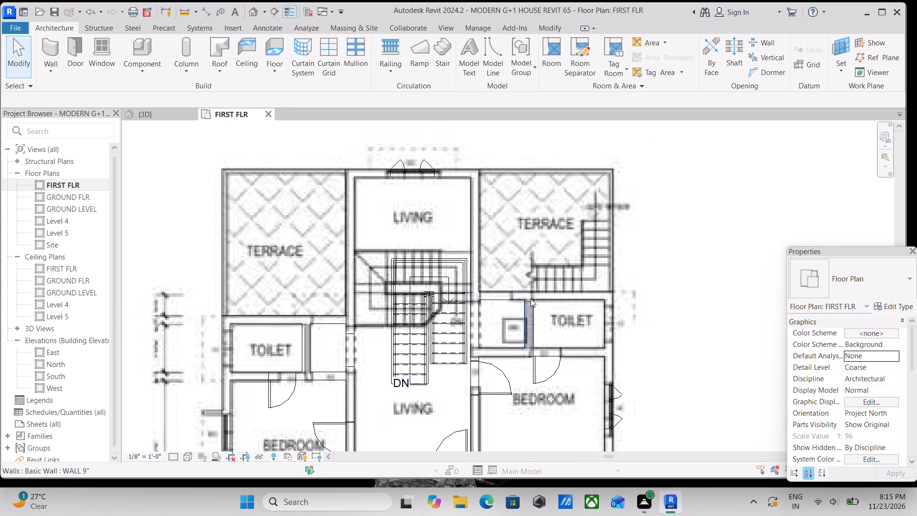
scroll(531, 299, "up", 2)
scroll(546, 277, "down", 4)
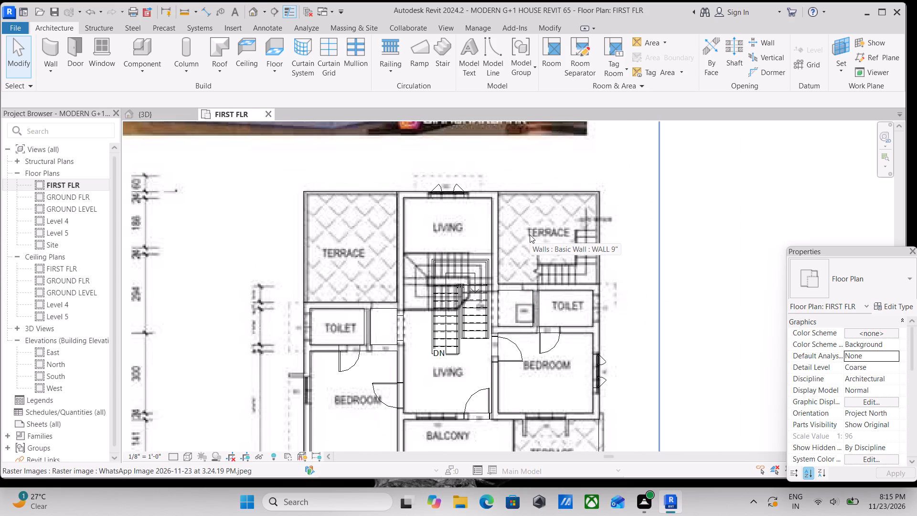
scroll(550, 249, "up", 2)
scroll(551, 206, "down", 3)
middle_click_drag(551, 206, 462, 183)
scroll(463, 199, "up", 2)
scroll(416, 186, "down", 2)
middle_click_drag(431, 188, 444, 190)
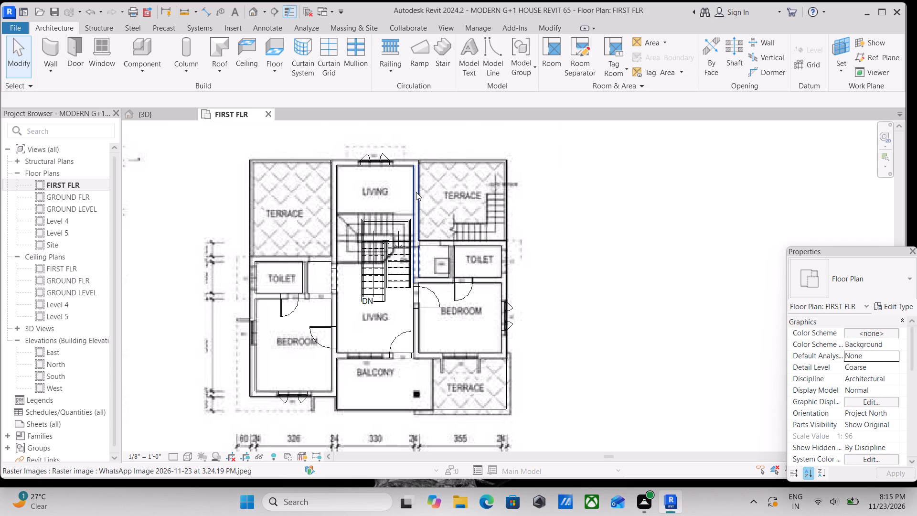
scroll(485, 276, "up", 2)
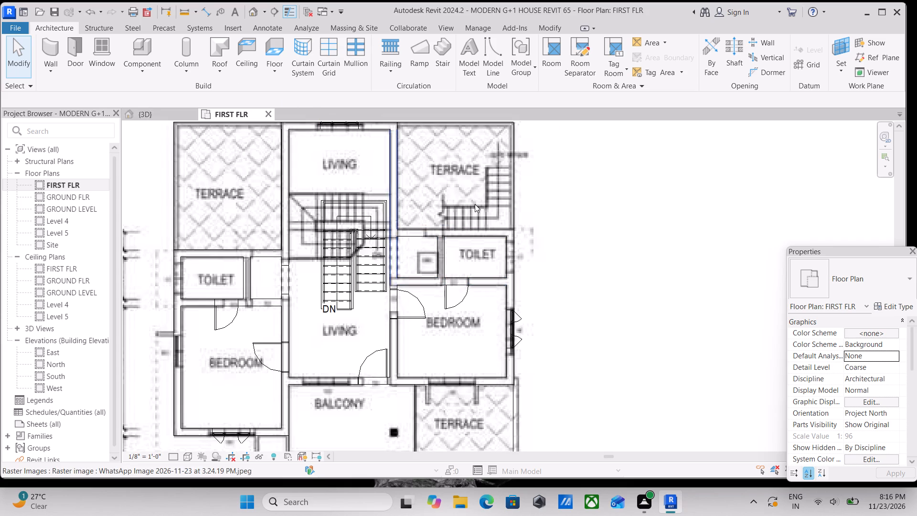
scroll(492, 221, "up", 4)
middle_click_drag(469, 186, 461, 250)
scroll(440, 220, "down", 2)
middle_click_drag(440, 220, 438, 235)
scroll(438, 235, "down", 3)
middle_click_drag(438, 235, 450, 226)
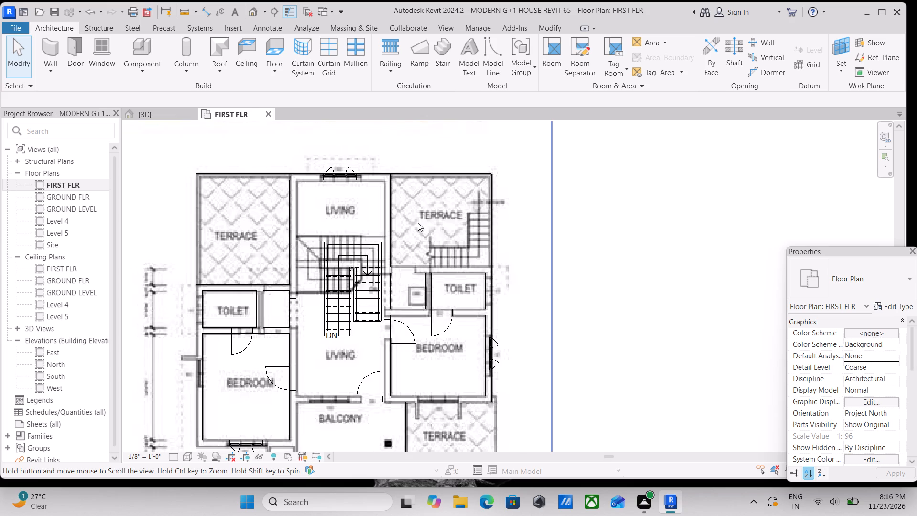
Examine the rear terrace beside the living area, focusing on its floor outline and the external stair on the underlay.
scroll(418, 223, "down", 2)
scroll(415, 213, "up", 2)
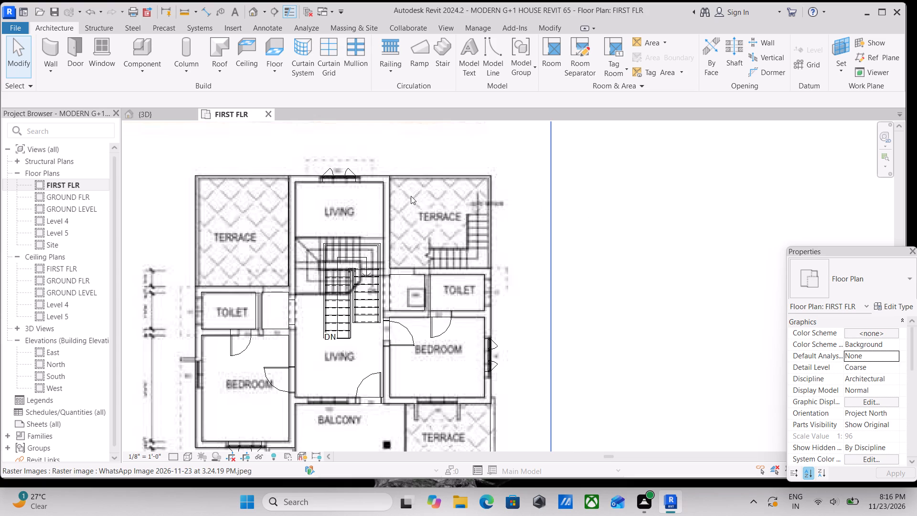
scroll(411, 196, "up", 1)
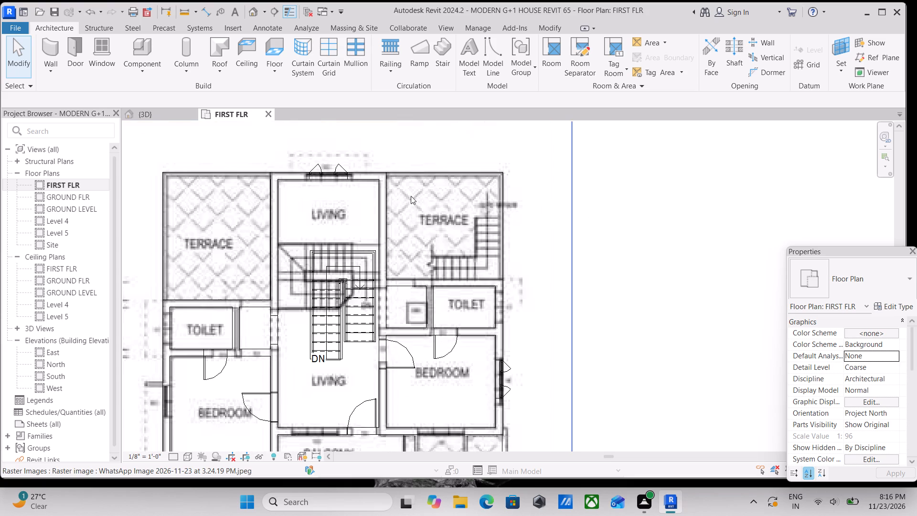
scroll(411, 196, "up", 1)
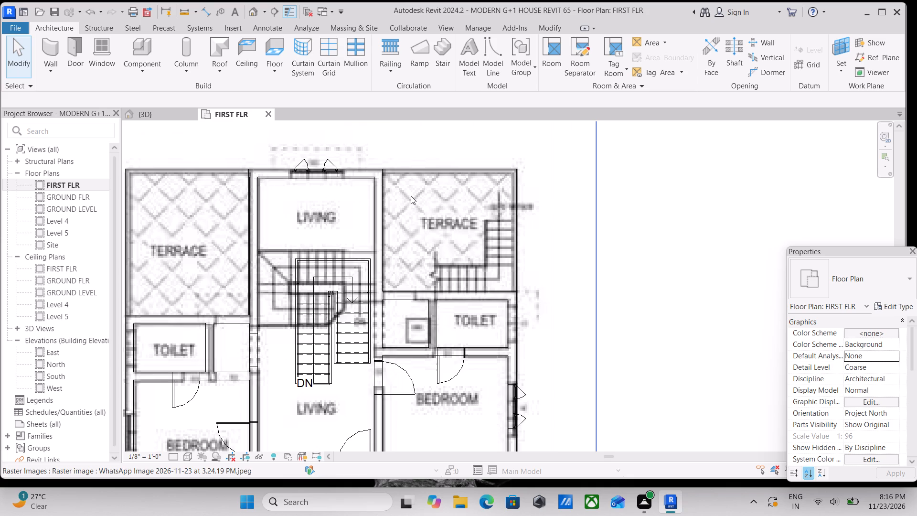
scroll(411, 196, "up", 1)
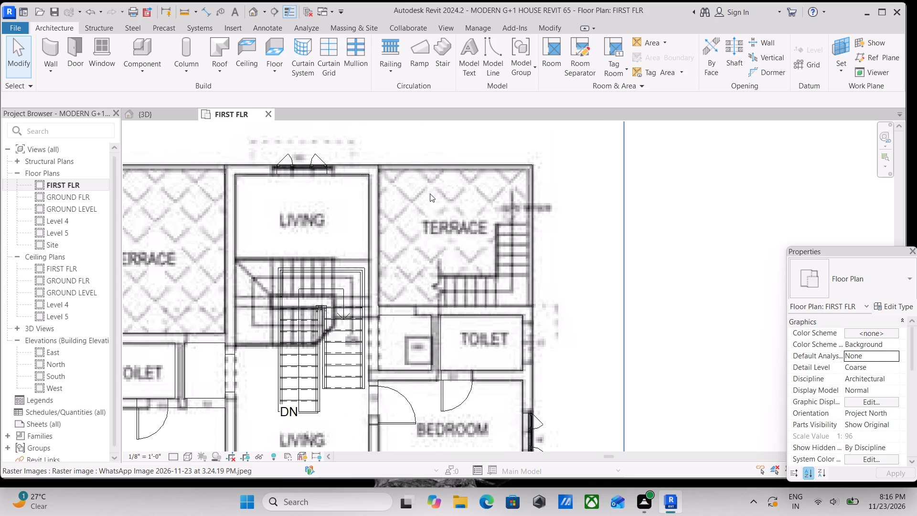
scroll(430, 193, "down", 2)
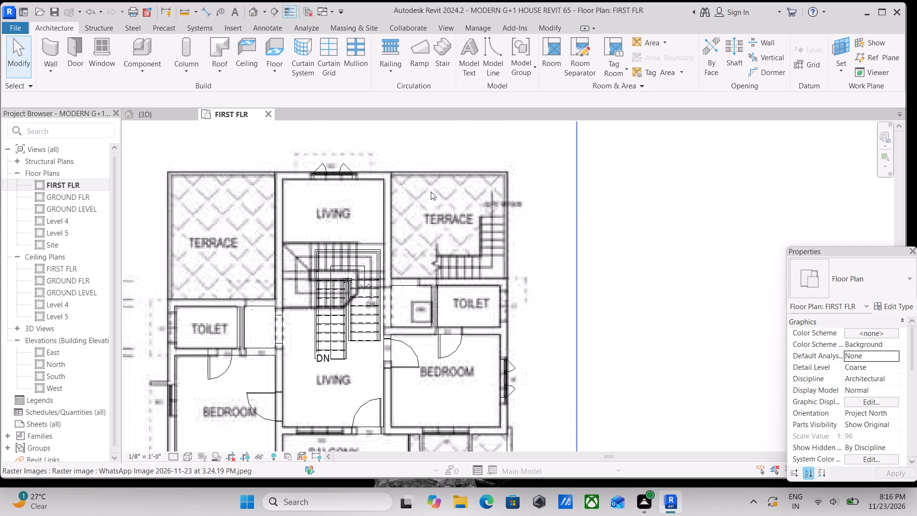
scroll(431, 192, "up", 1)
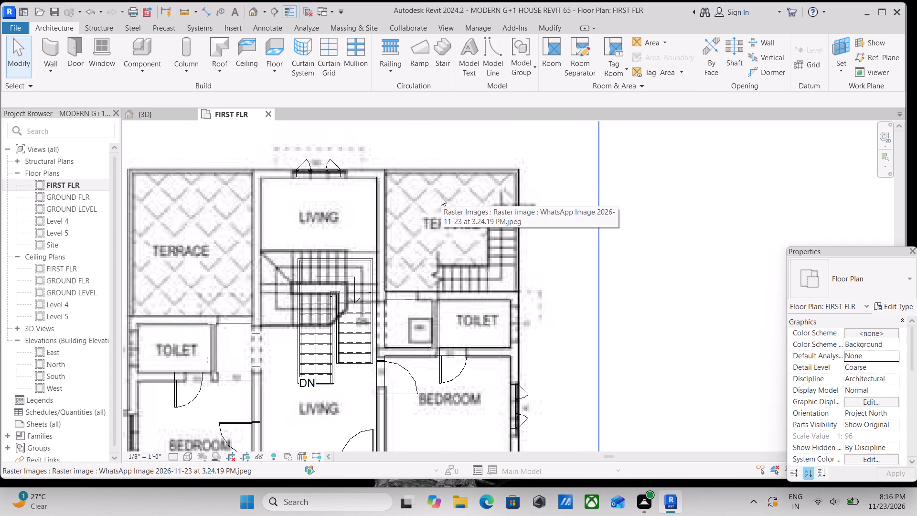
scroll(441, 197, "up", 2)
scroll(443, 186, "down", 3)
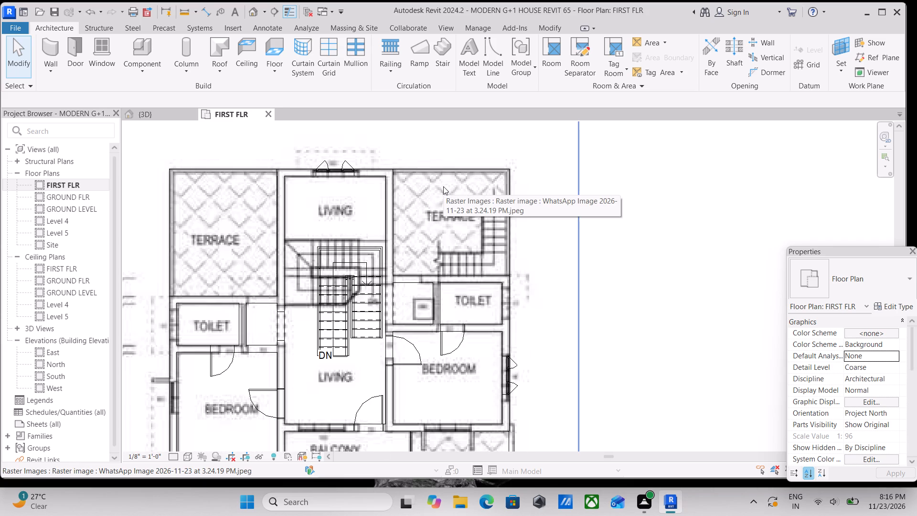
scroll(443, 186, "up", 1)
scroll(446, 184, "down", 1)
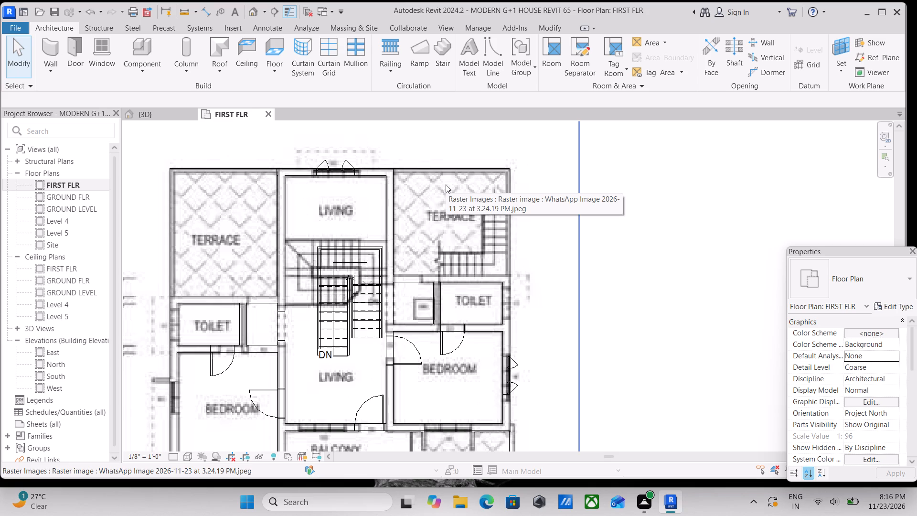
scroll(446, 184, "up", 1)
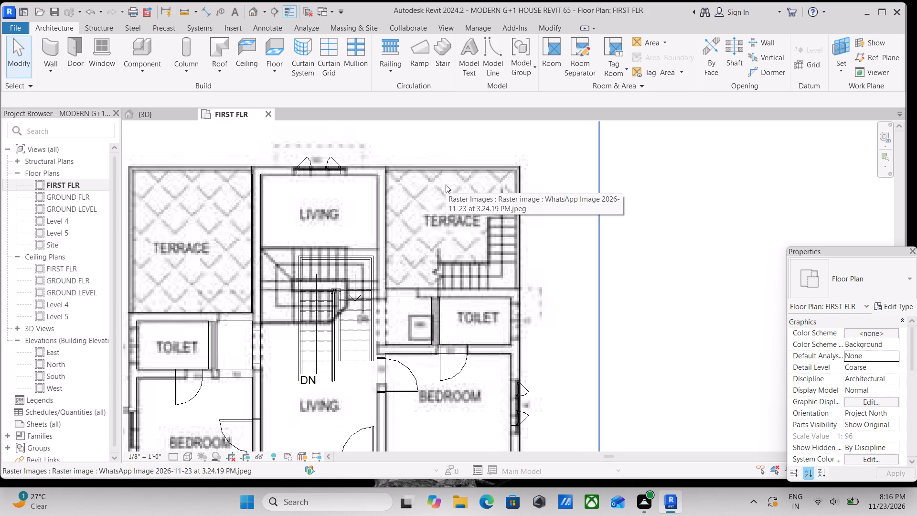
scroll(446, 184, "up", 1)
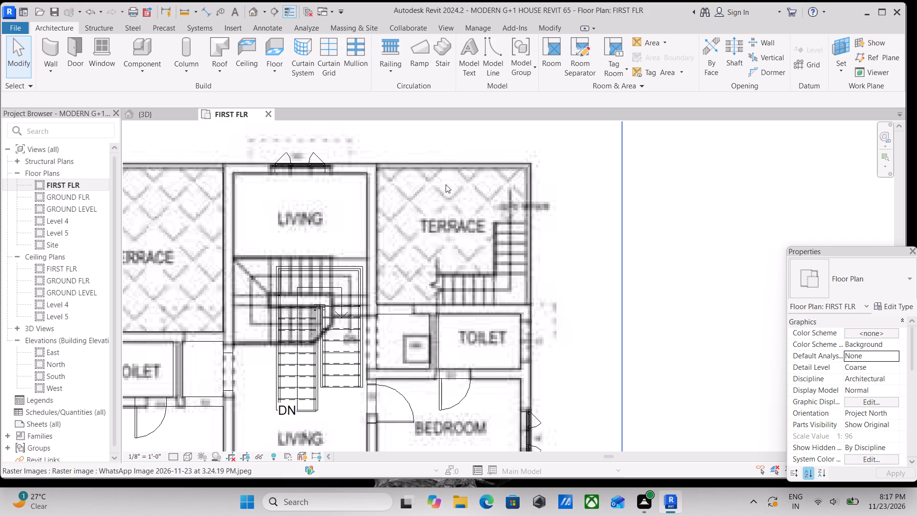
scroll(446, 184, "up", 1)
scroll(457, 184, "down", 1)
scroll(457, 184, "up", 1)
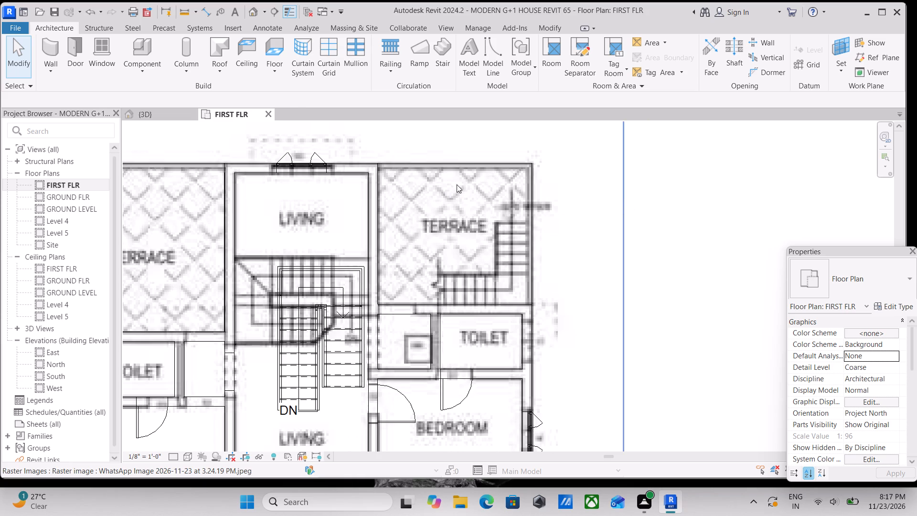
scroll(457, 184, "up", 1)
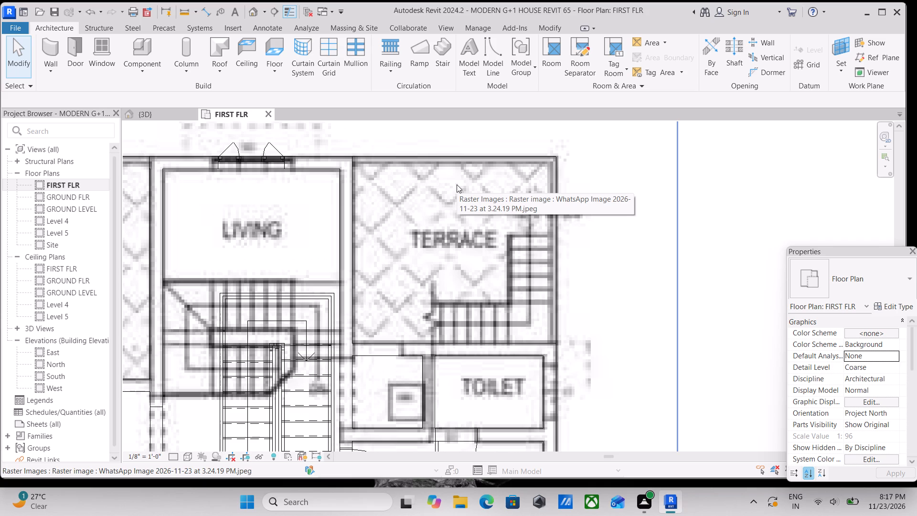
scroll(457, 184, "up", 1)
scroll(457, 184, "down", 1)
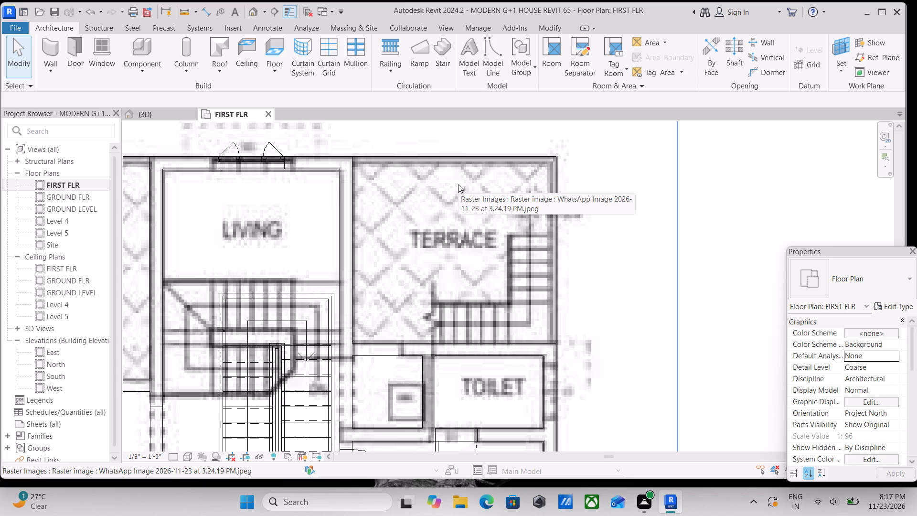
scroll(458, 184, "down", 2)
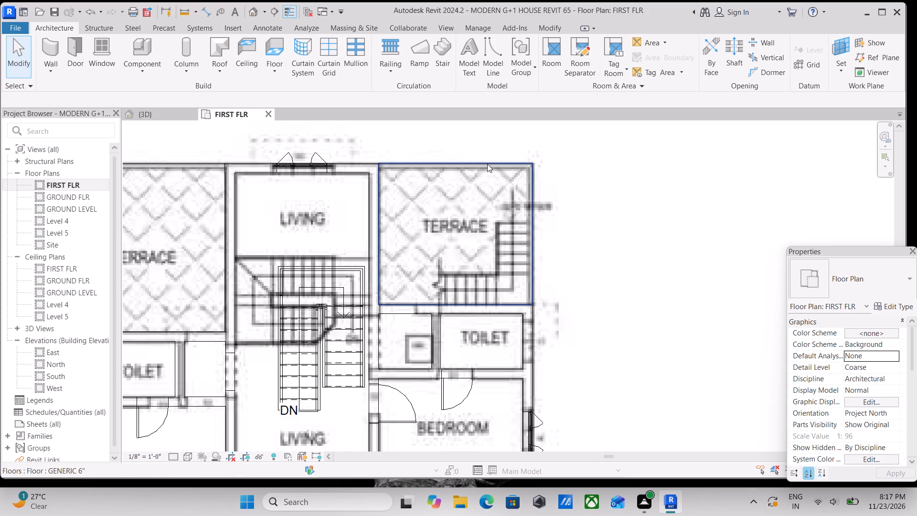
scroll(494, 194, "up", 2)
middle_click_drag(486, 242, 484, 268)
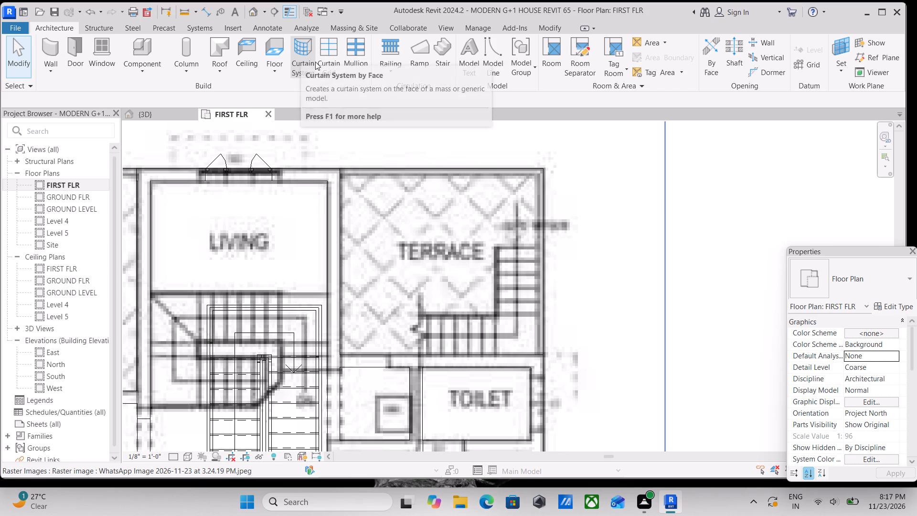
scroll(324, 81, "up", 1)
scroll(501, 297, "up", 1)
middle_click_drag(494, 234, 480, 259)
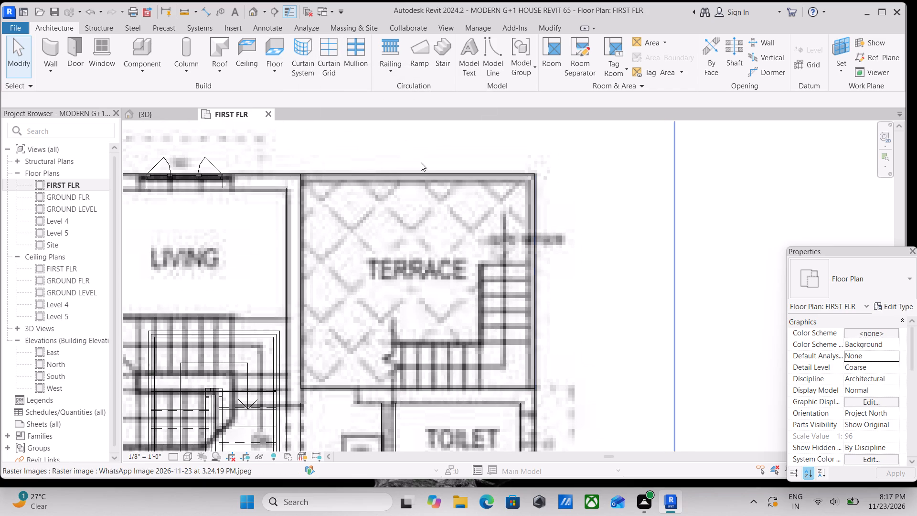
Examine the front balcony, the adjoining terrace and the bedrooms on the first-floor plan against the underlay's dimensions.
scroll(426, 183, "down", 6)
middle_click_drag(411, 185, 450, 193)
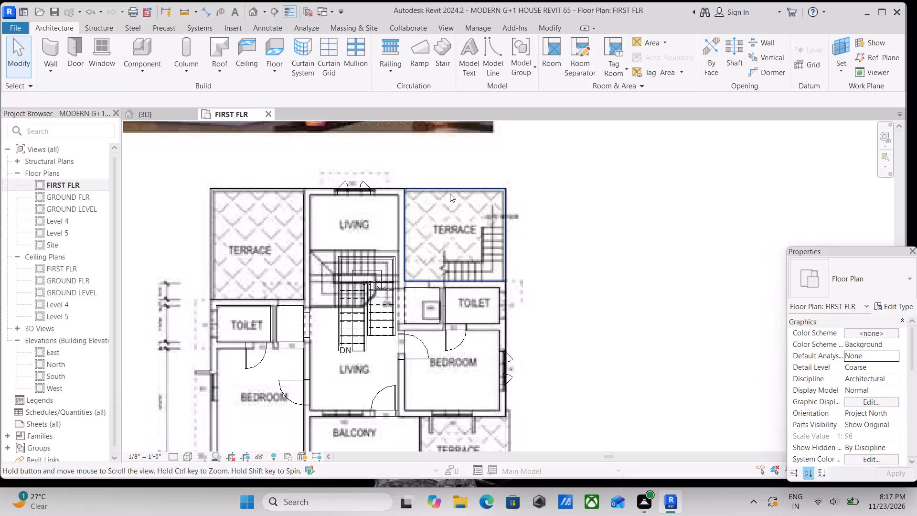
scroll(459, 208, "down", 4)
middle_click_drag(460, 209, 475, 204)
scroll(475, 207, "up", 1)
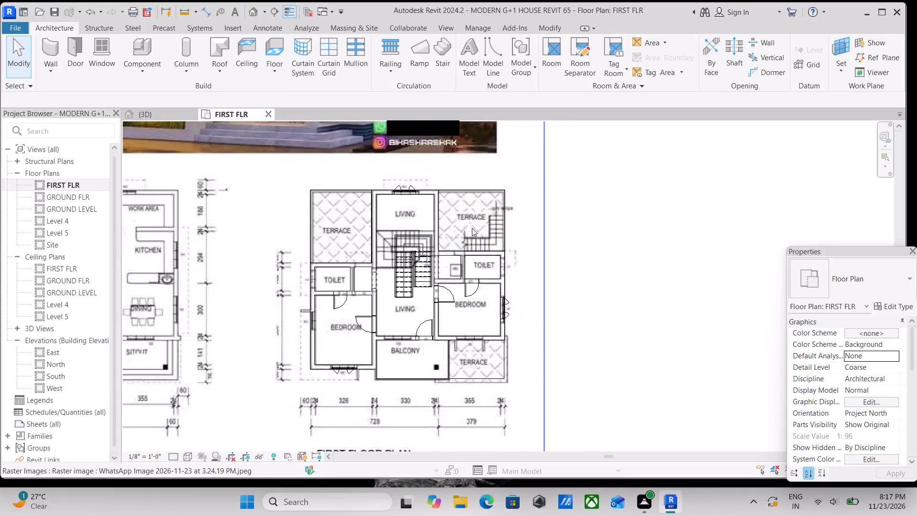
scroll(472, 228, "up", 2)
scroll(488, 345, "up", 2)
scroll(500, 292, "down", 1)
middle_click_drag(500, 292, 499, 279)
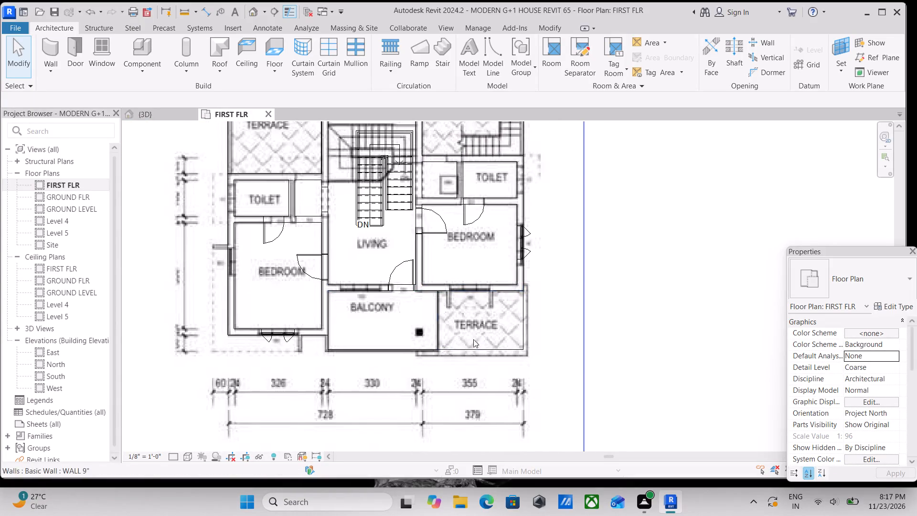
scroll(501, 285, "down", 1)
scroll(488, 290, "up", 2)
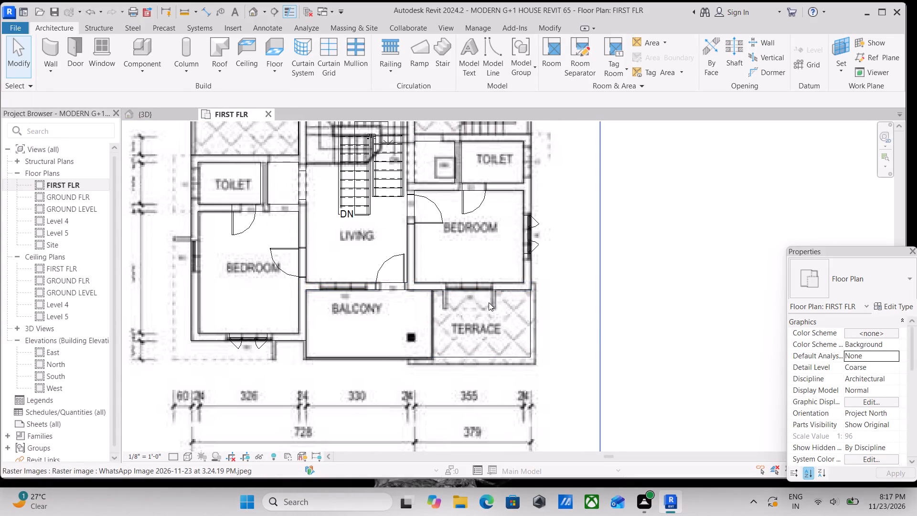
middle_click_drag(469, 202, 496, 302)
middle_click_drag(480, 204, 476, 230)
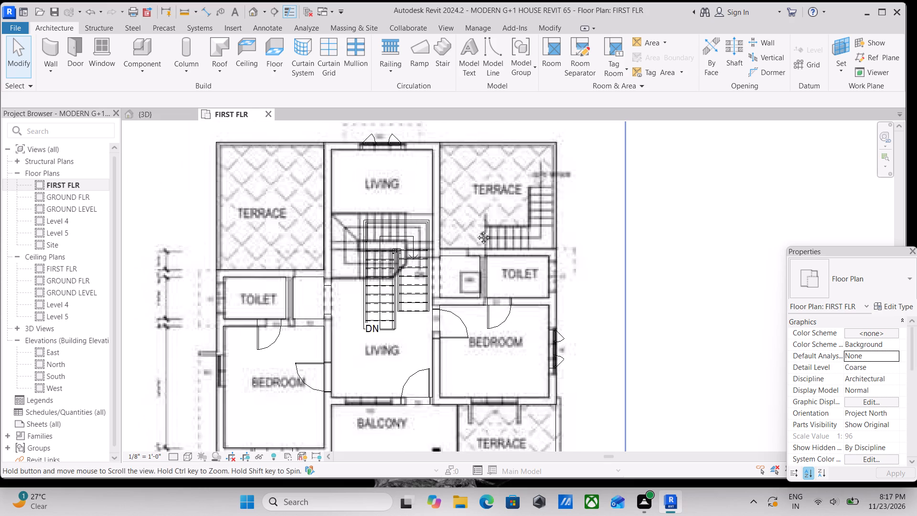
middle_click_drag(476, 230, 475, 274)
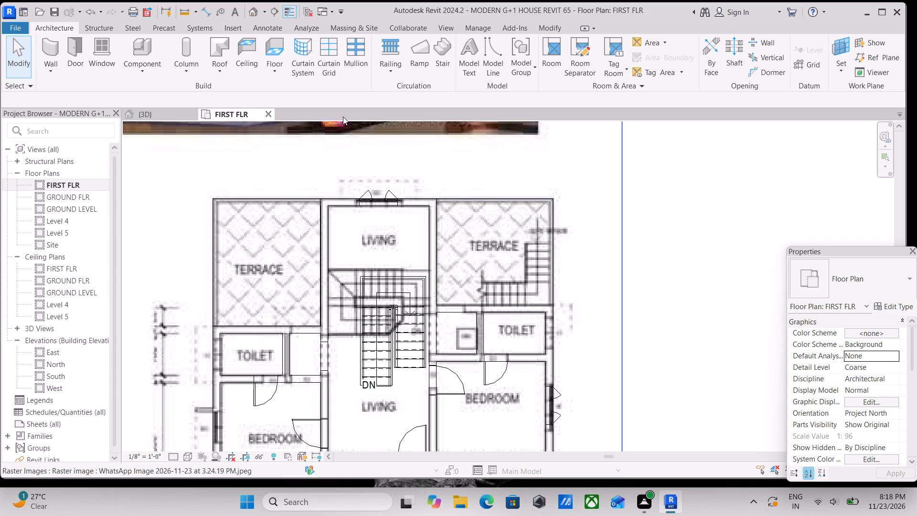
Examine the rear stair terrace again, followed by the bedrooms, balcony and front terrace on the first-floor plan.
scroll(343, 117, "up", 4)
scroll(508, 238, "up", 2)
middle_click_drag(511, 268, 481, 321)
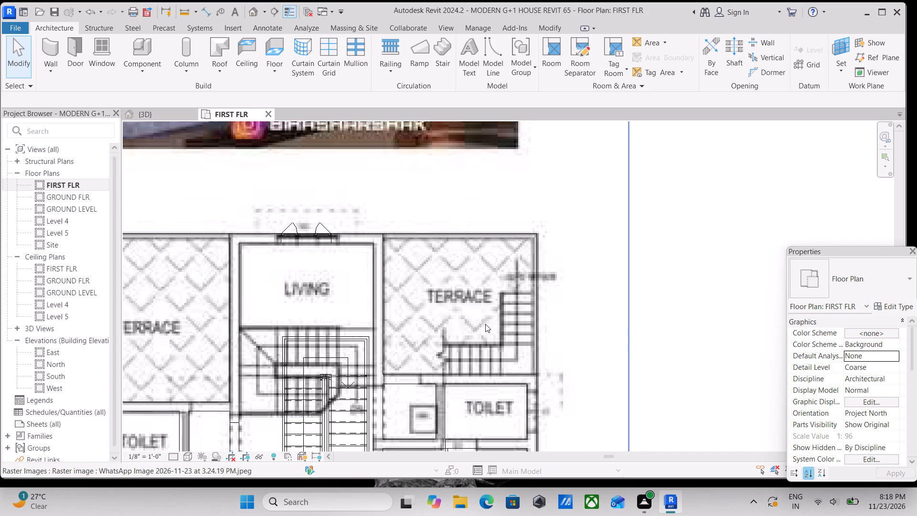
scroll(485, 324, "down", 1)
scroll(493, 324, "up", 1)
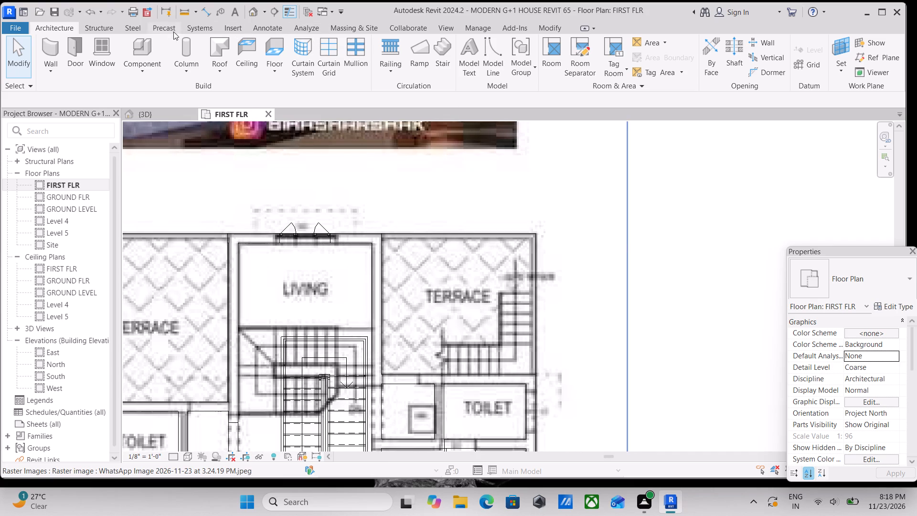
left_click(258, 26)
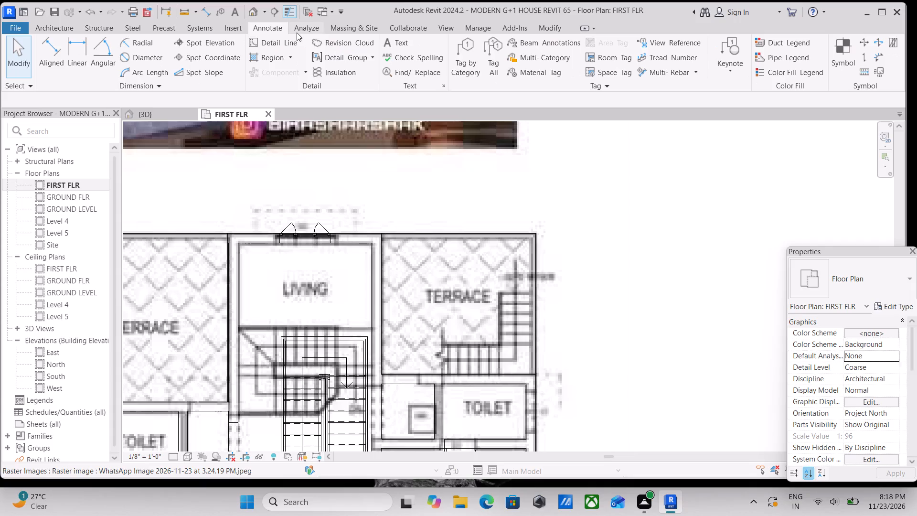
scroll(433, 288, "down", 2)
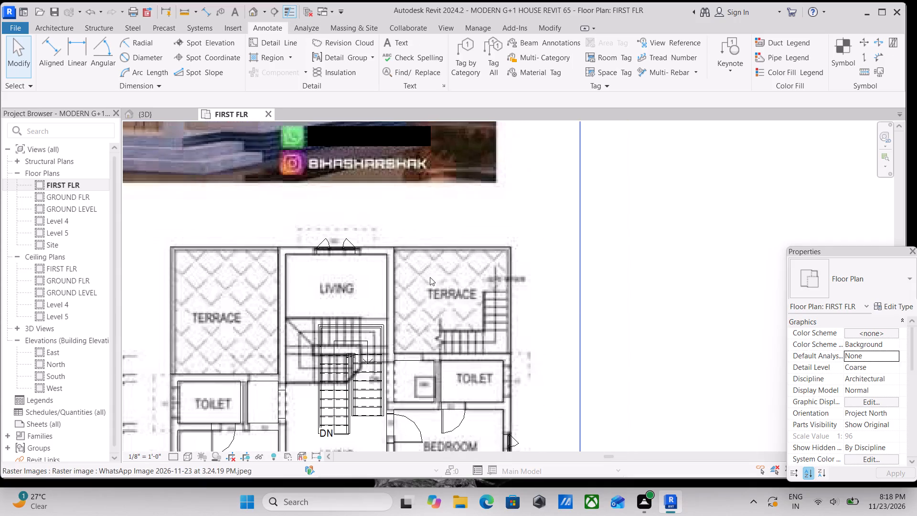
middle_click_drag(430, 277, 450, 173)
scroll(454, 315, "down", 2)
middle_click_drag(454, 282, 455, 222)
scroll(462, 318, "up", 2)
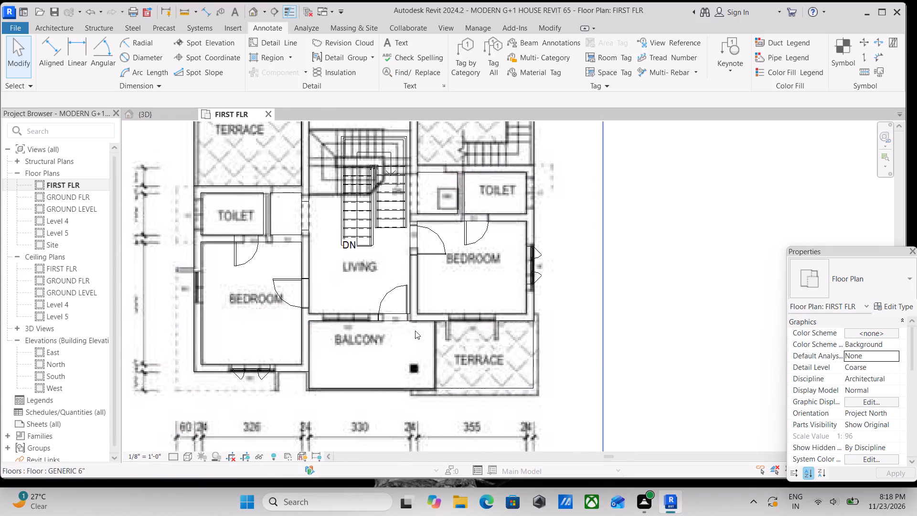
Examine the first-floor balcony on the plan and the house rendering, focusing on the balcony, the railed front terrace and the entrance below.
scroll(385, 318, "down", 1)
middle_click_drag(385, 318, 397, 300)
scroll(332, 320, "up", 1)
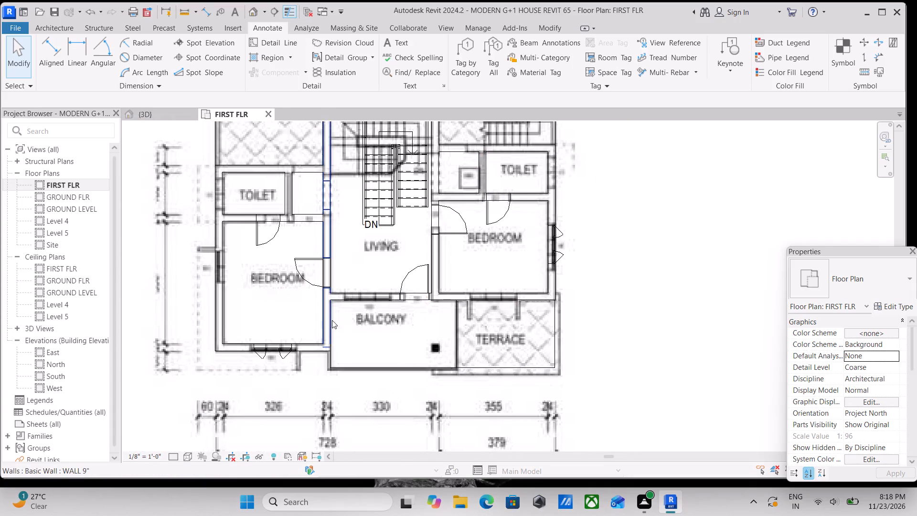
scroll(352, 309, "down", 2)
middle_click_drag(353, 309, 338, 314)
scroll(385, 246, "down", 8)
middle_click_drag(376, 226, 391, 276)
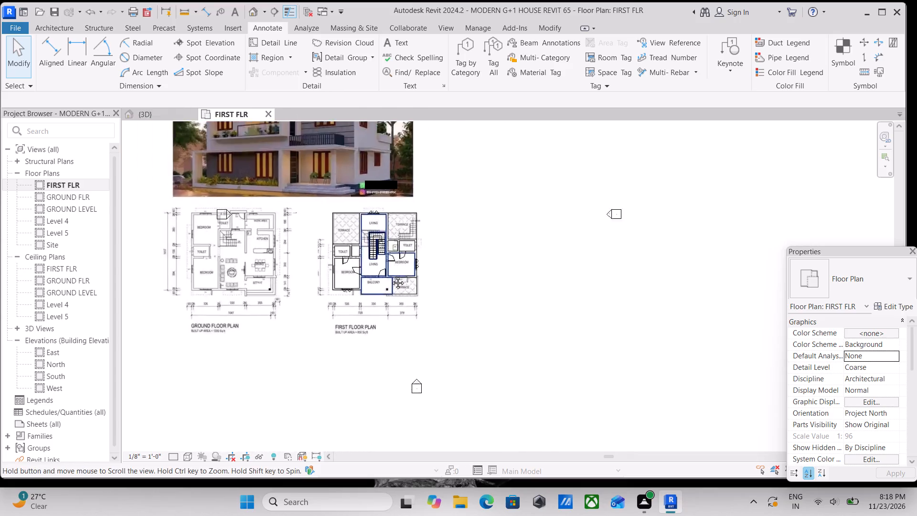
middle_click_drag(391, 276, 420, 331)
scroll(345, 240, "up", 4)
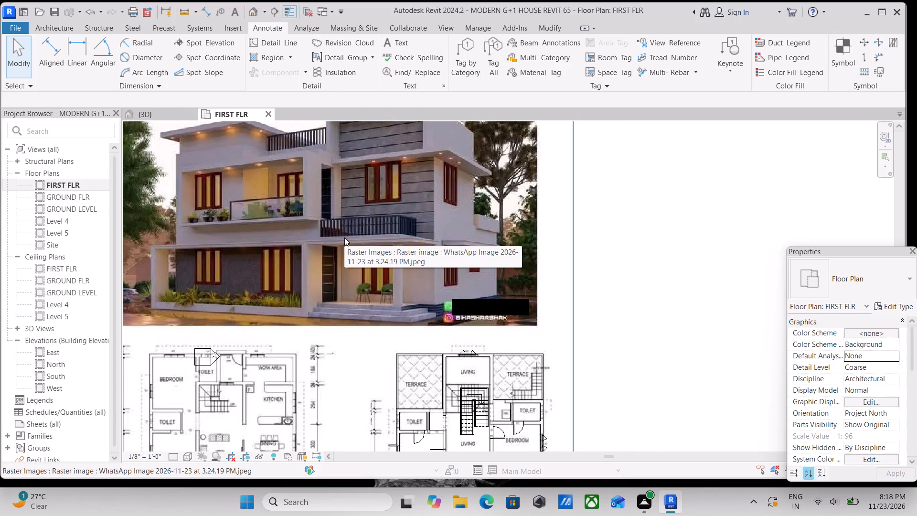
scroll(344, 237, "up", 3)
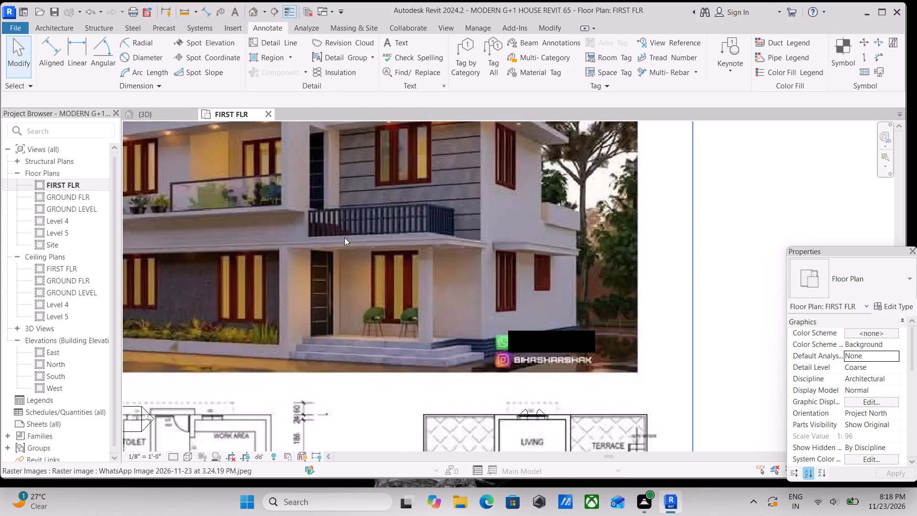
scroll(344, 237, "down", 3)
middle_click_drag(344, 237, 404, 306)
scroll(457, 290, "down", 1)
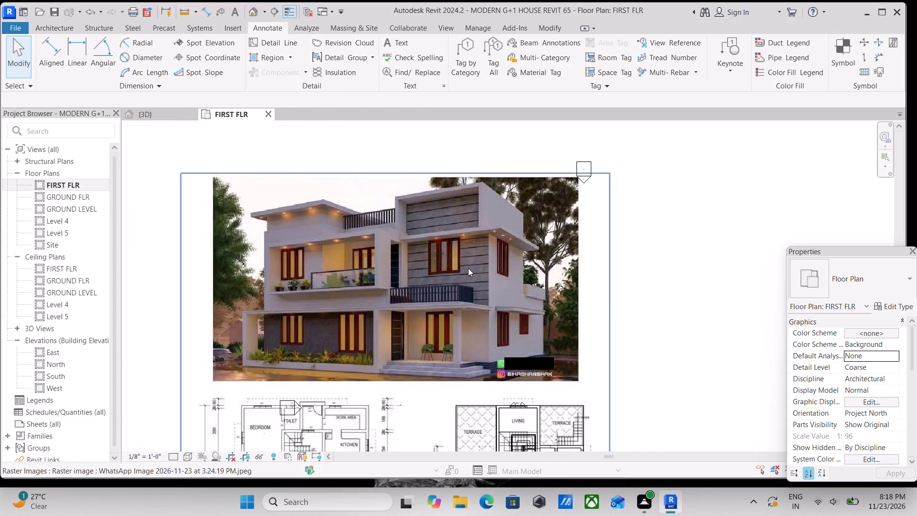
scroll(468, 268, "down", 2)
middle_click_drag(468, 268, 469, 255)
scroll(459, 312, "up", 1)
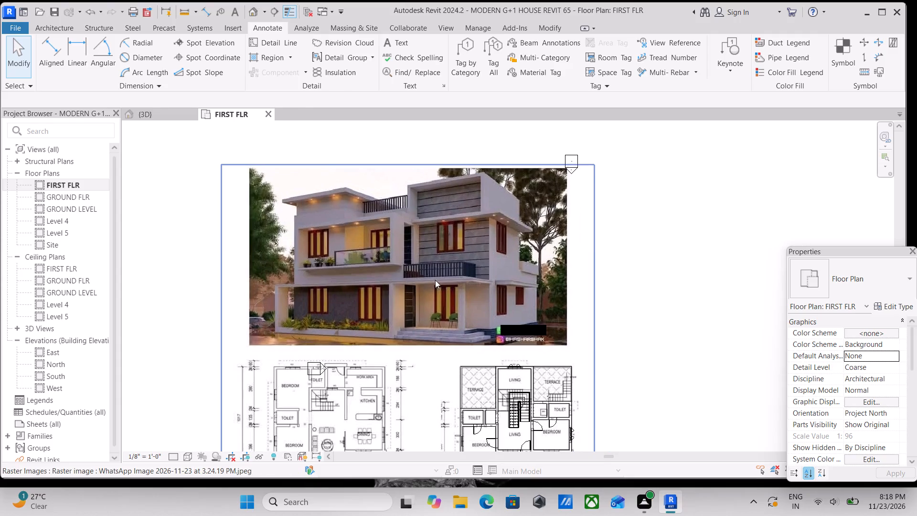
scroll(405, 248, "up", 3)
scroll(430, 253, "down", 4)
middle_click_drag(432, 254, 438, 204)
scroll(448, 263, "up", 2)
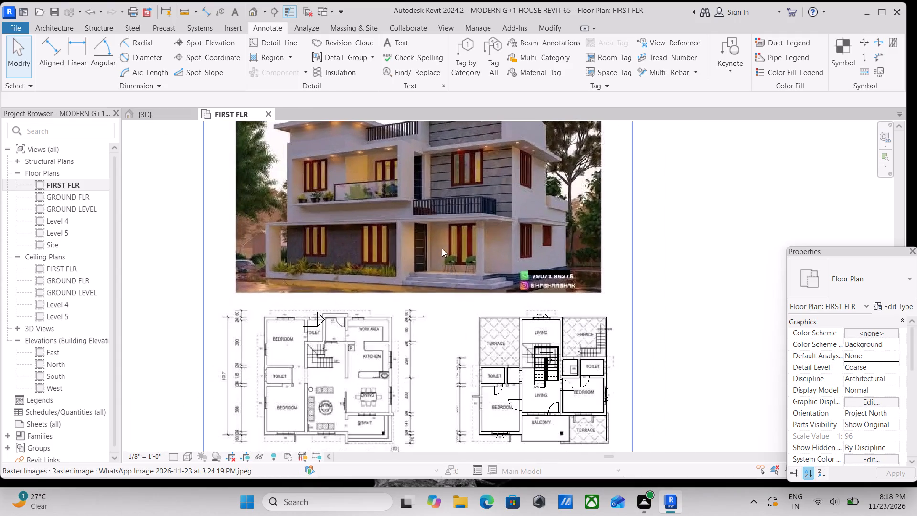
middle_click_drag(432, 236, 440, 301)
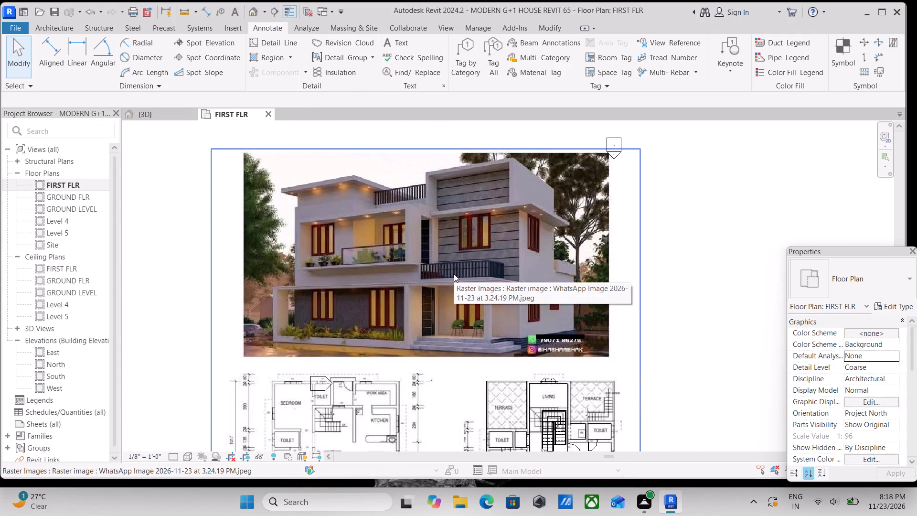
Compare the rendering with the ground-floor and first-floor reference plans, including the bedrooms, terraces and balcony.
scroll(454, 274, "down", 2)
middle_click_drag(454, 274, 462, 258)
middle_click_drag(495, 364, 501, 341)
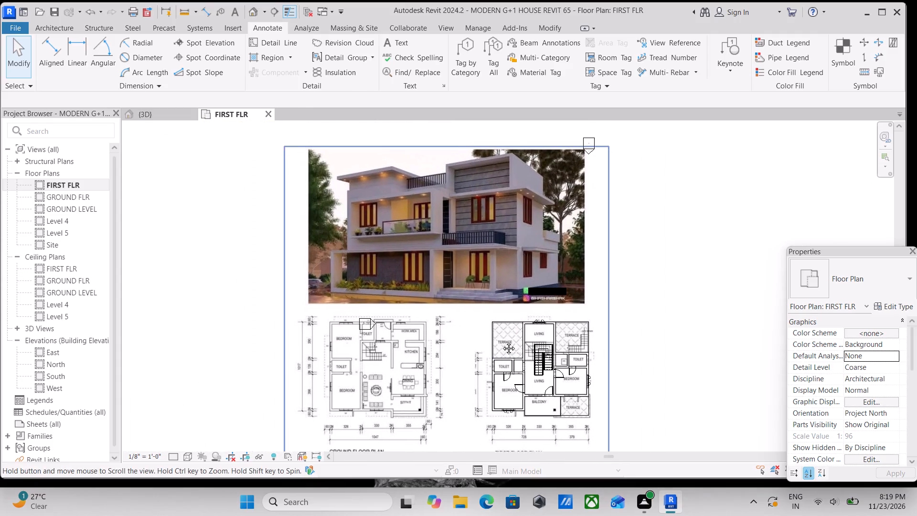
middle_click_drag(501, 341, 502, 339)
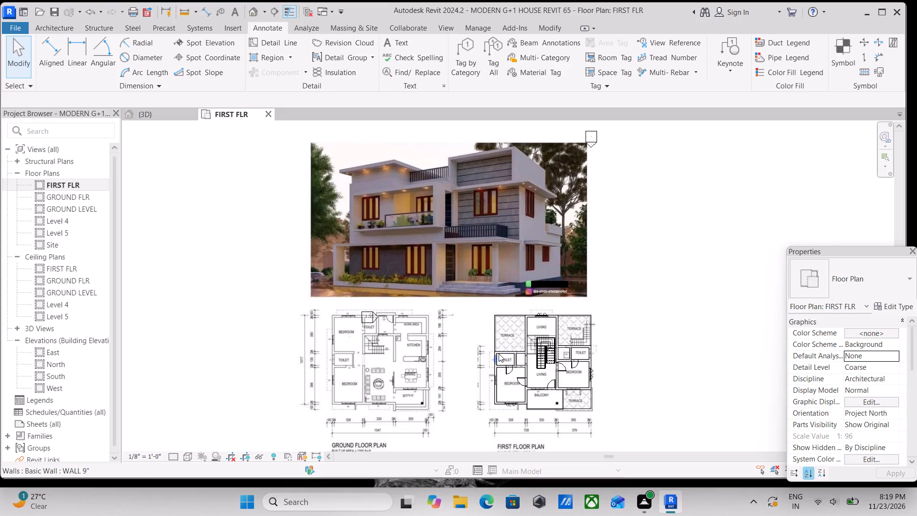
scroll(497, 355, "up", 3)
scroll(500, 349, "down", 2)
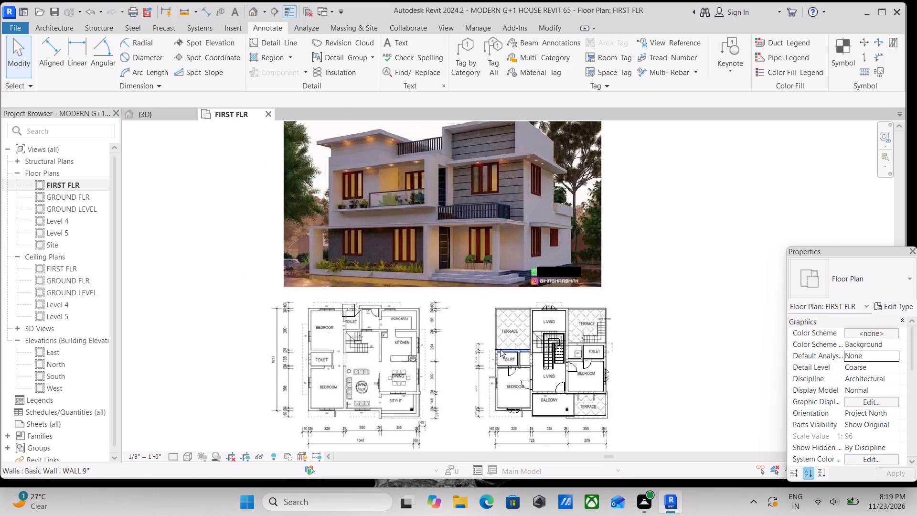
scroll(505, 345, "down", 3)
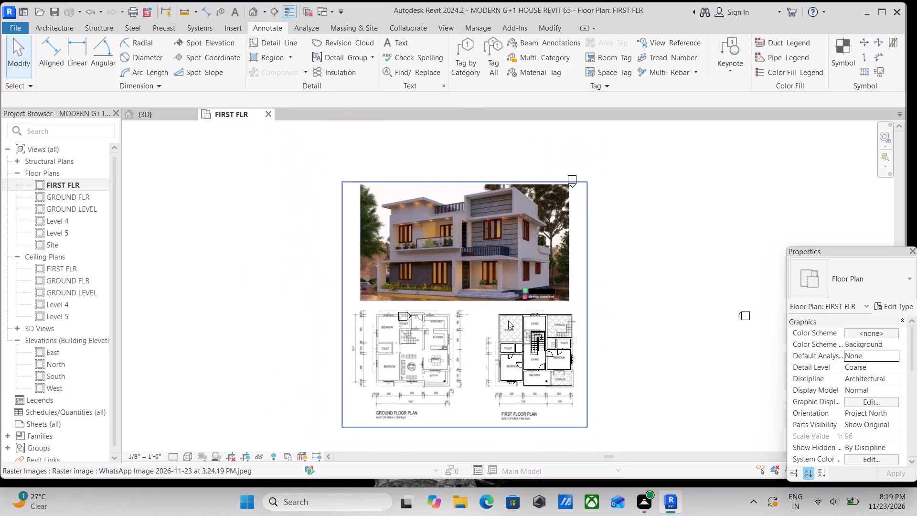
middle_click_drag(508, 321, 516, 280)
scroll(511, 329, "up", 2)
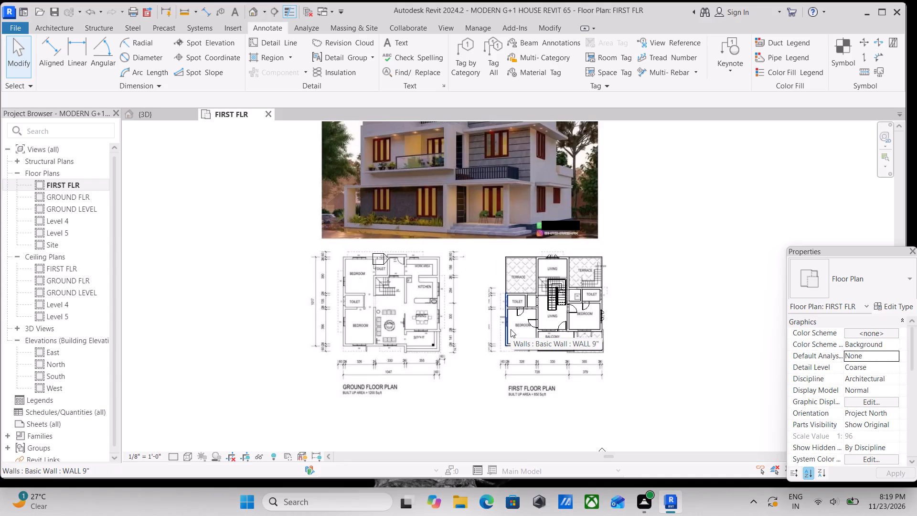
scroll(511, 329, "up", 1)
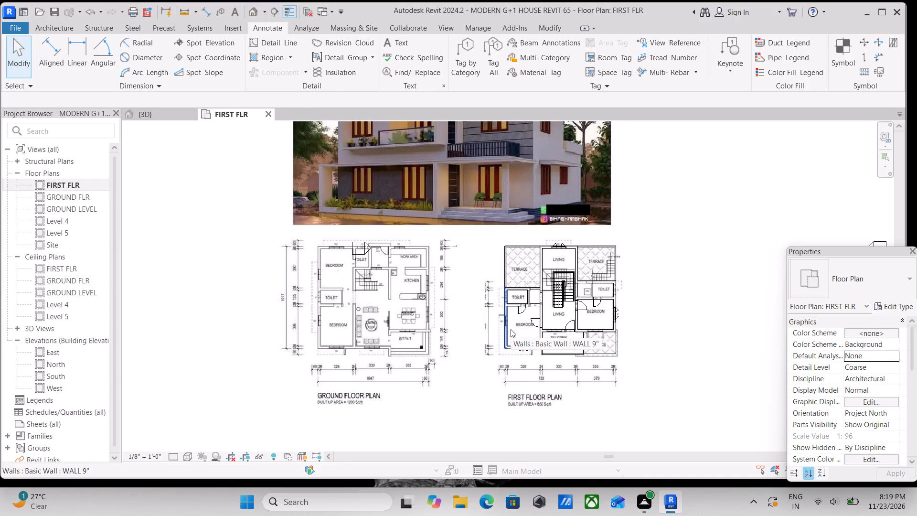
scroll(510, 339, "up", 4)
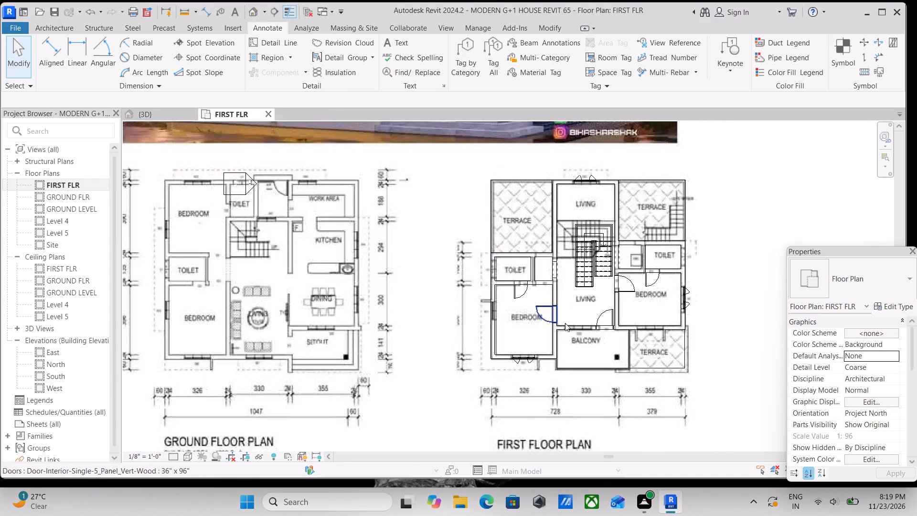
Examine the L-shaped external stair on the rear terrace of the first-floor underlay, checking it against the rendering.
middle_click_drag(562, 282, 460, 326)
scroll(523, 268, "up", 3)
middle_click_drag(542, 245, 518, 267)
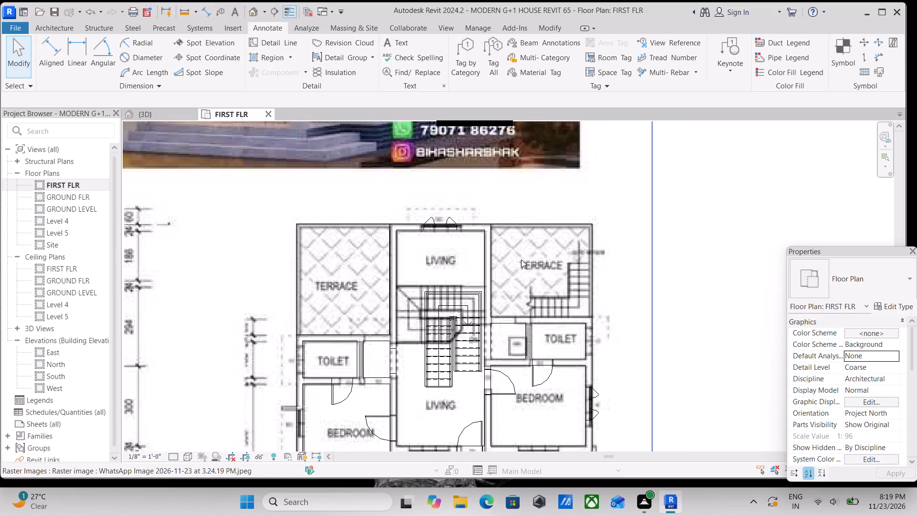
scroll(582, 260, "up", 3)
middle_click_drag(545, 278, 534, 290)
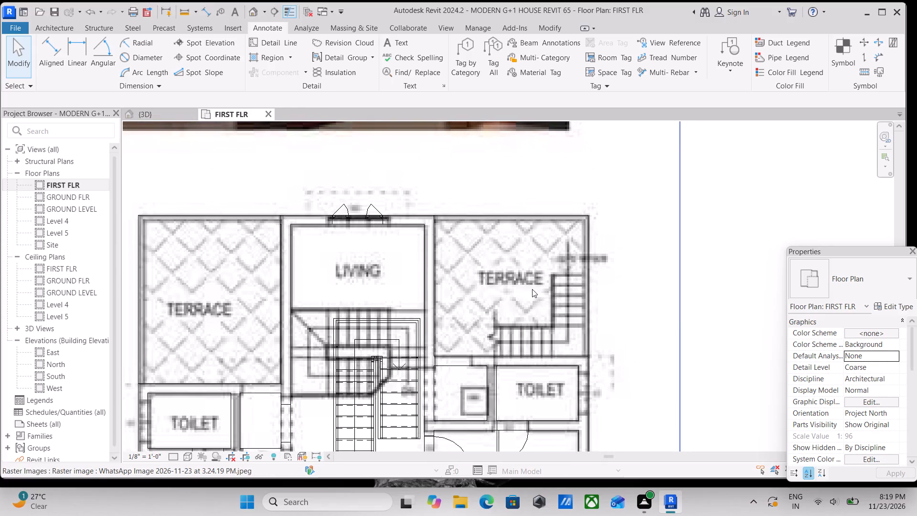
scroll(537, 310, "up", 2)
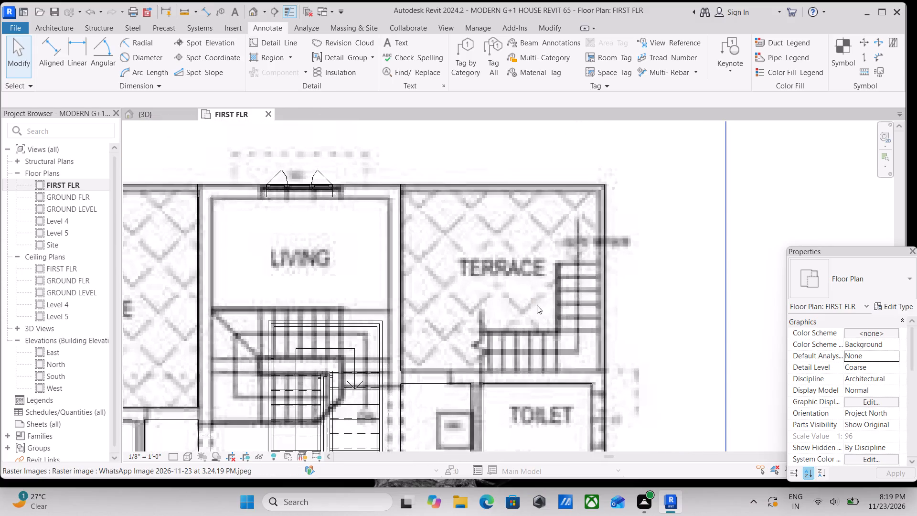
scroll(537, 305, "down", 11)
scroll(437, 301, "down", 2)
middle_click_drag(437, 301, 501, 357)
scroll(451, 216, "up", 2)
scroll(451, 216, "down", 2)
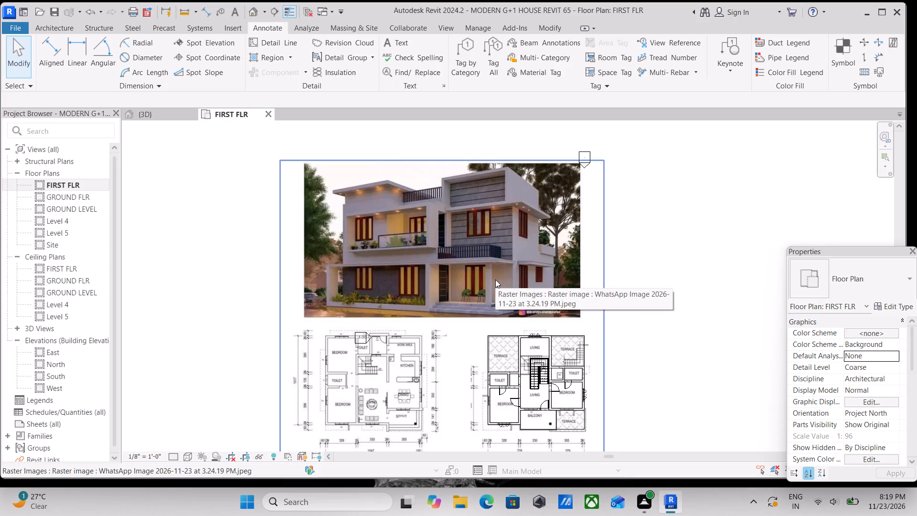
scroll(558, 351, "up", 4)
middle_click_drag(564, 330, 549, 279)
scroll(549, 279, "up", 1)
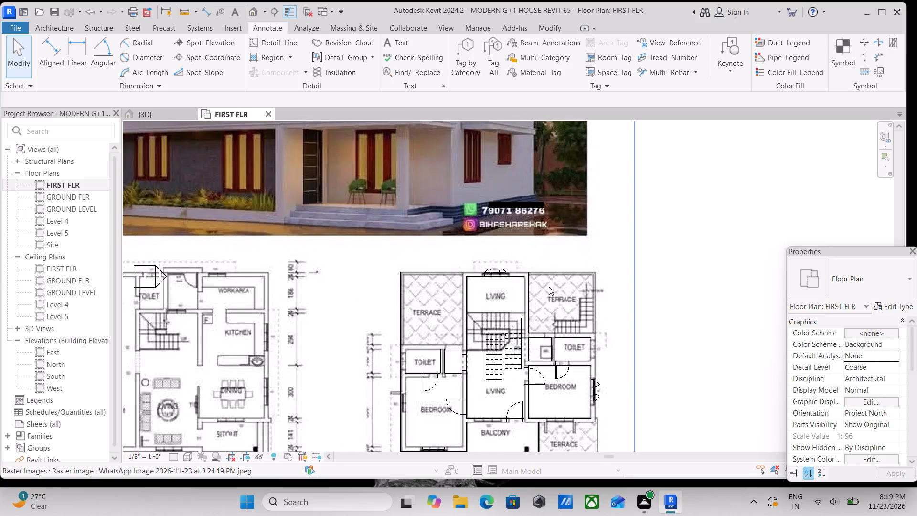
scroll(577, 372, "up", 3)
middle_click_drag(549, 290, 541, 304)
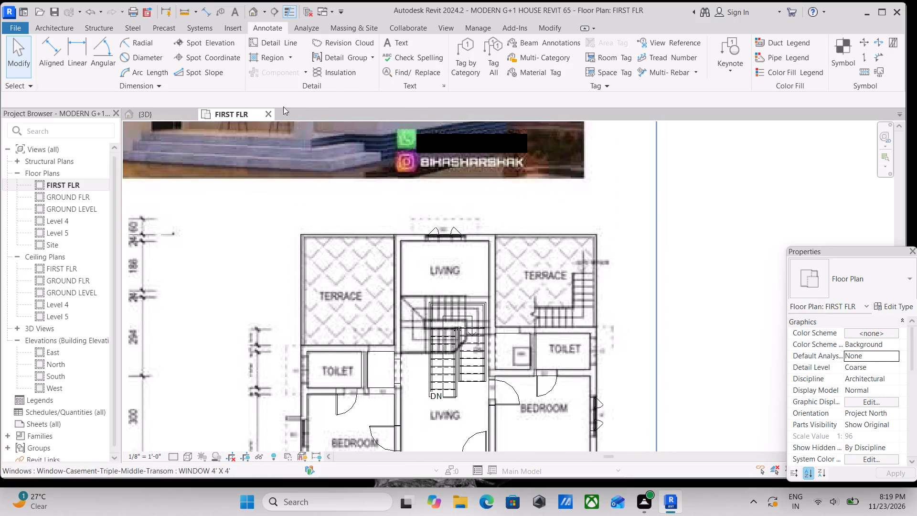
Start a stair and draw a straight 8-riser run about 6'-5" long along the rear terrace's outer wall, heading towards the toilet.
left_click(55, 23)
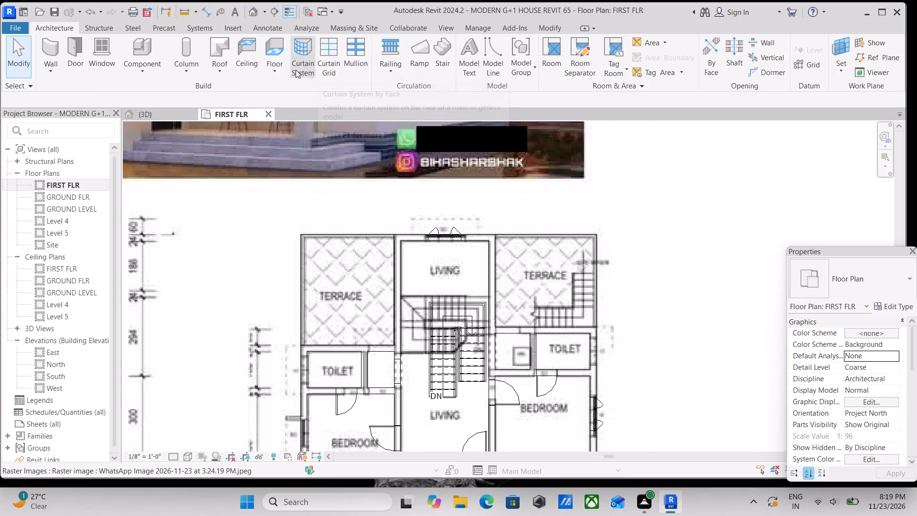
left_click(443, 69)
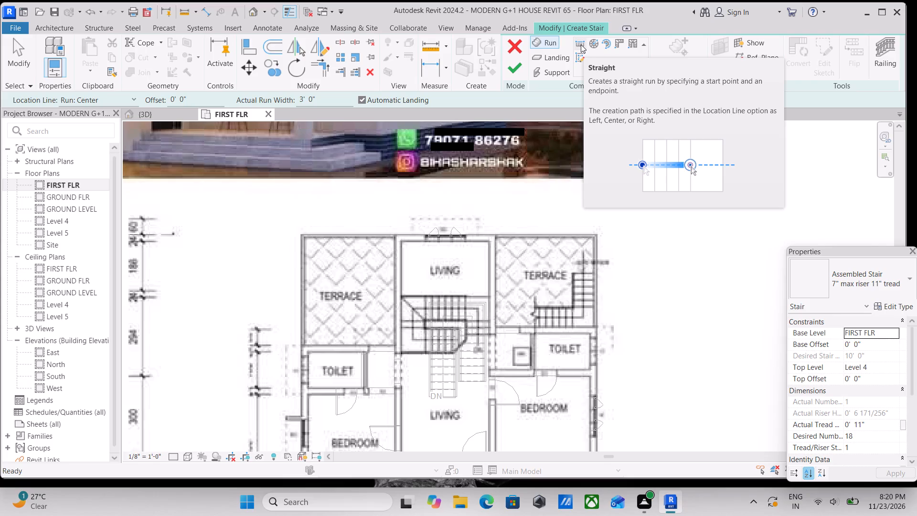
scroll(494, 108, "up", 1)
scroll(550, 317, "up", 2)
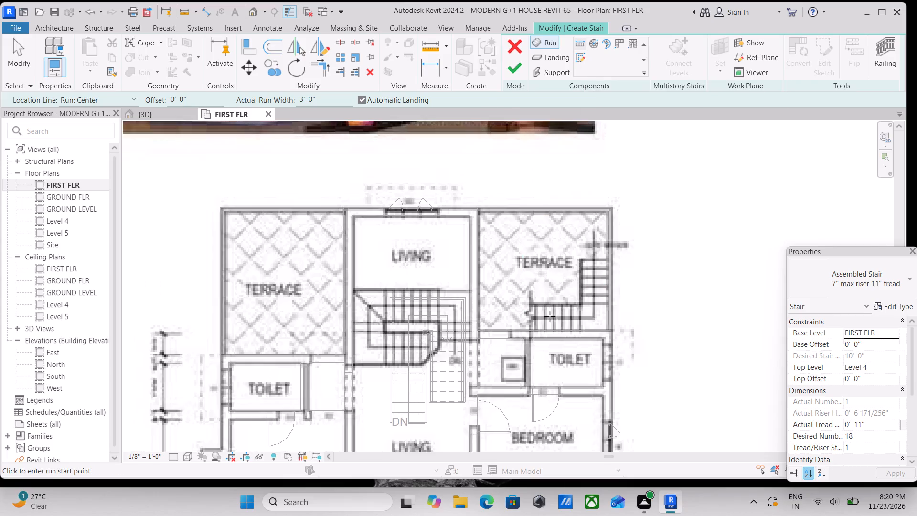
scroll(568, 314, "up", 2)
scroll(604, 254, "up", 4)
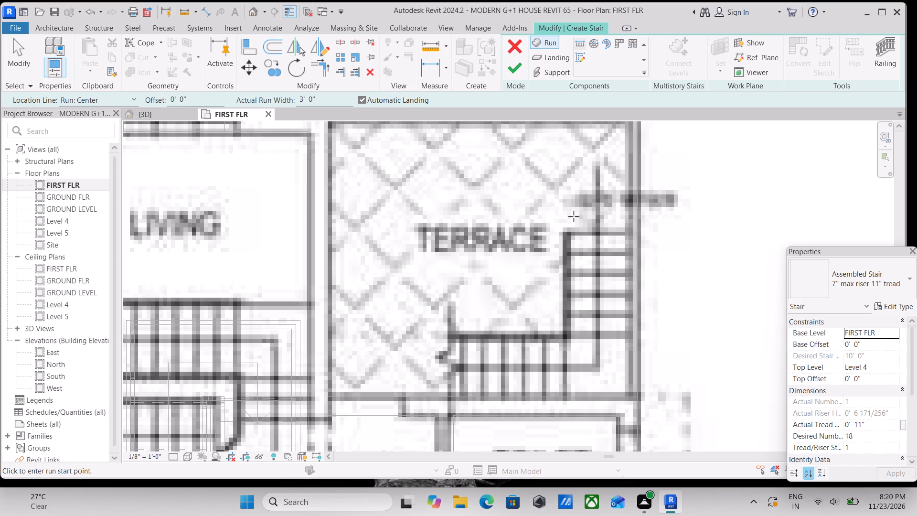
scroll(574, 216, "up", 2)
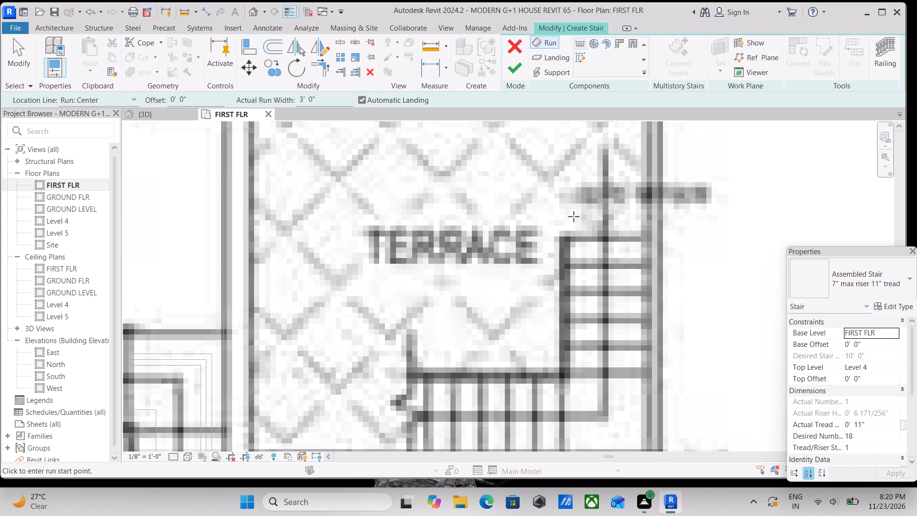
scroll(574, 216, "up", 1)
scroll(574, 209, "down", 1)
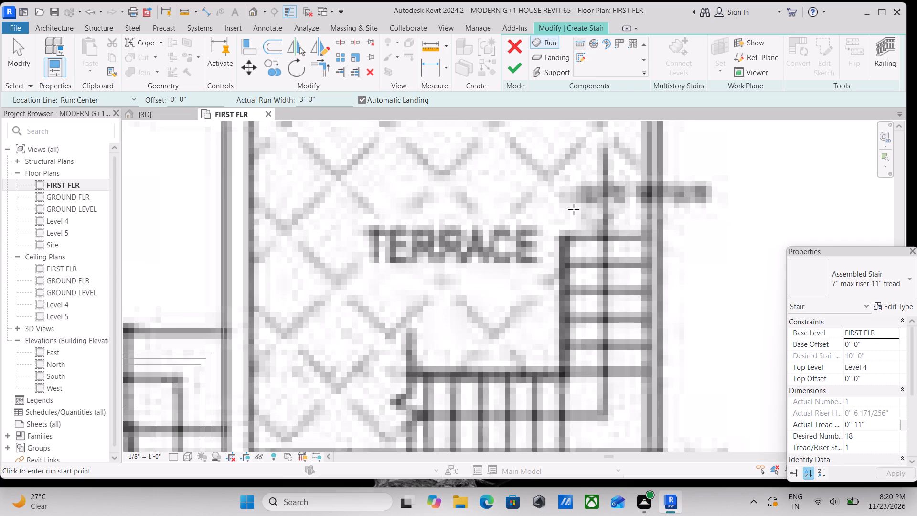
scroll(574, 209, "down", 1)
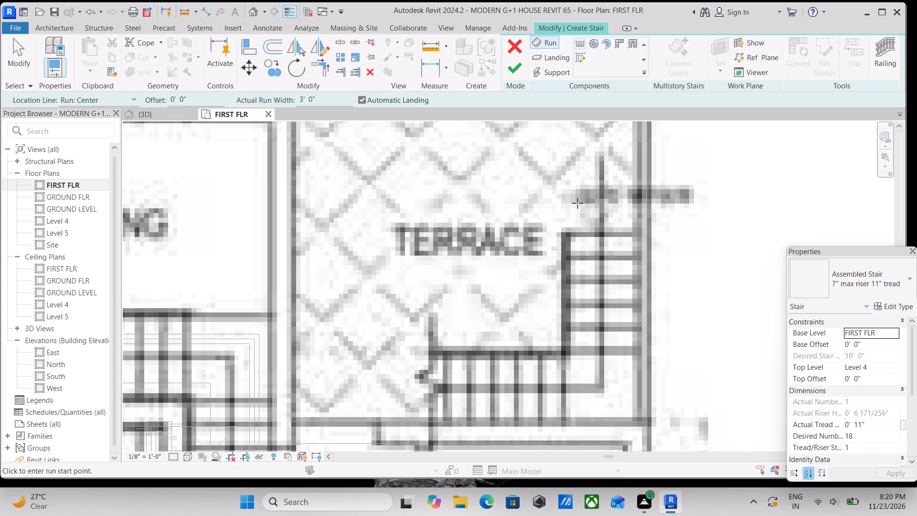
scroll(577, 203, "up", 1)
scroll(590, 195, "down", 3)
middle_click_drag(590, 195, 566, 204)
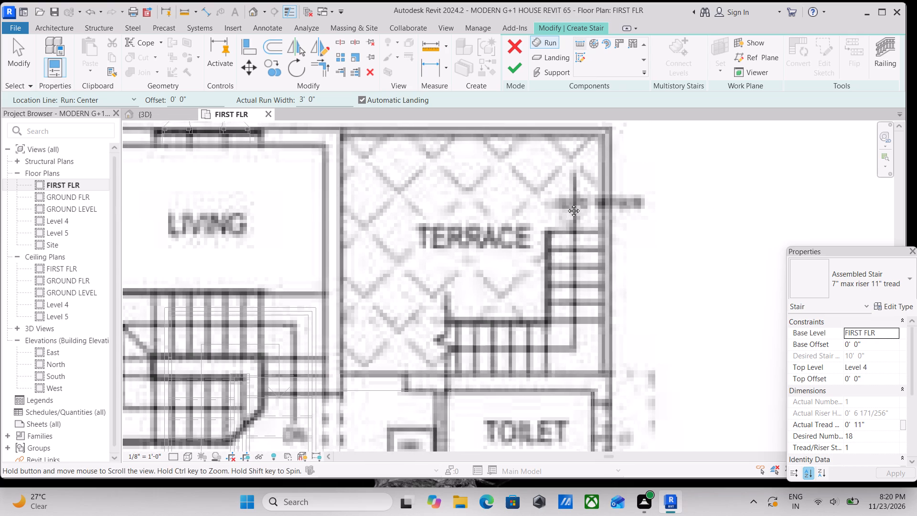
middle_click_drag(566, 204, 567, 208)
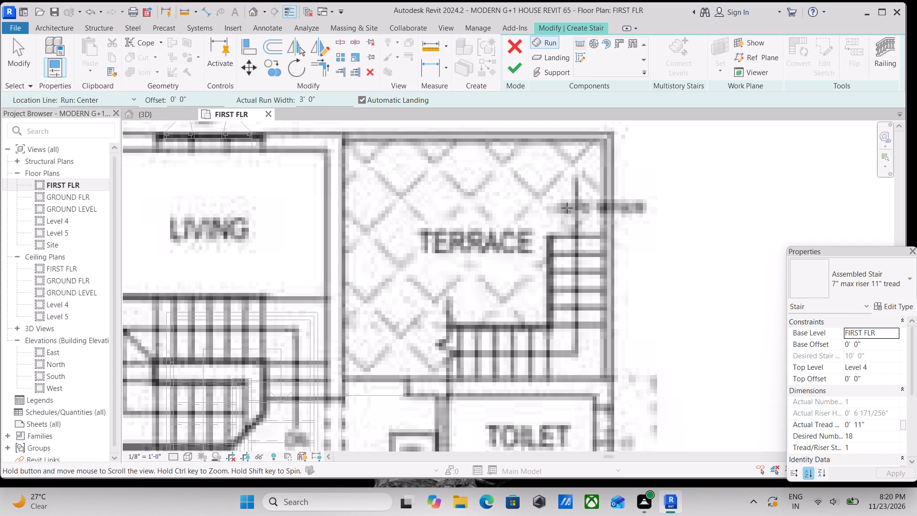
scroll(569, 203, "up", 2)
left_click(578, 174)
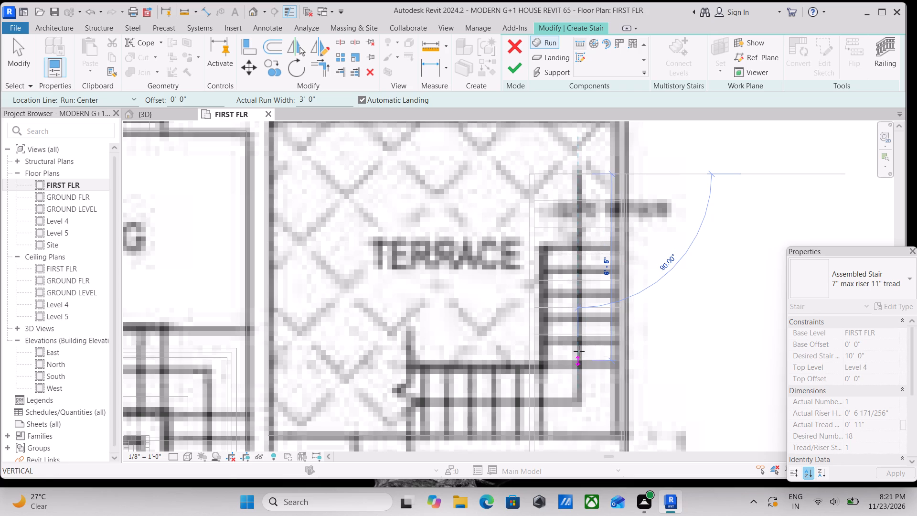
left_click(579, 351)
Draw a second straight run of 10 risers along the terrace's toilet-side wall, from the living area towards the first run.
middle_click_drag(543, 324, 614, 249)
scroll(552, 313, "down", 1)
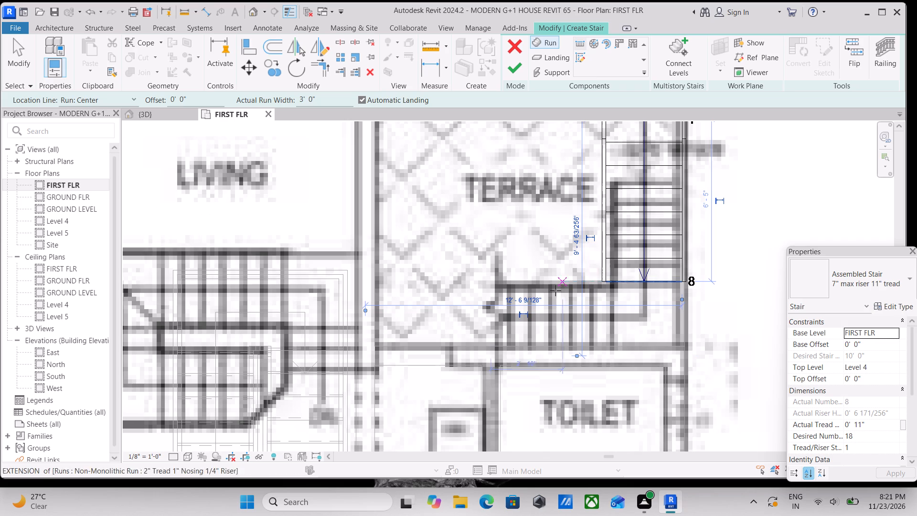
left_click(400, 306)
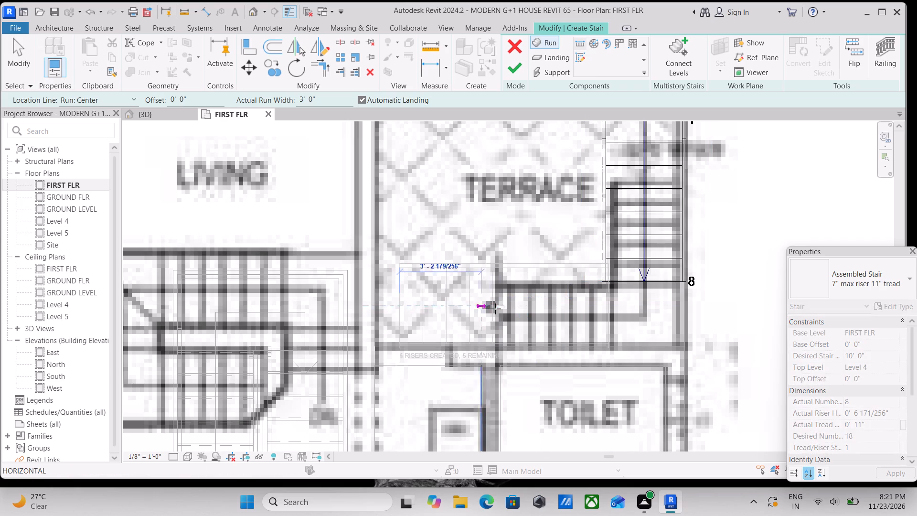
left_click(618, 301)
scroll(618, 279, "down", 1)
middle_click_drag(617, 279, 591, 280)
scroll(591, 280, "up", 2)
key("Escape")
key("Escape")
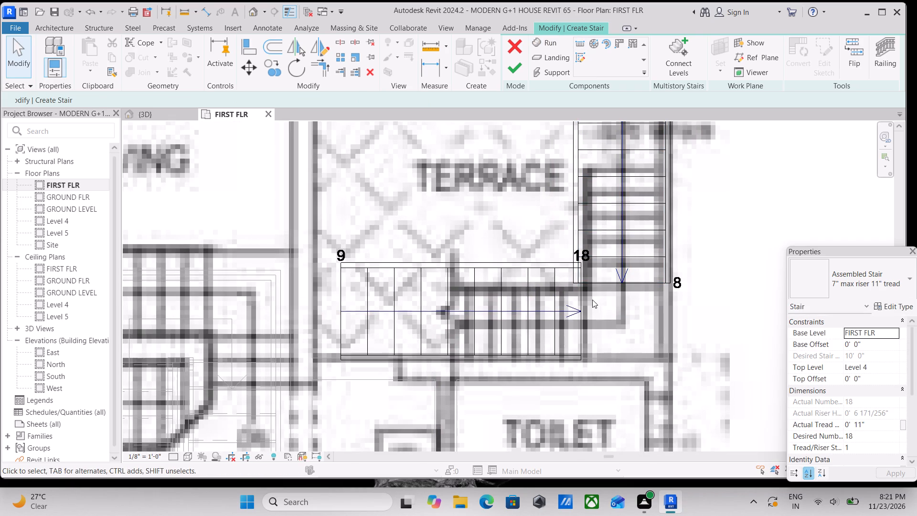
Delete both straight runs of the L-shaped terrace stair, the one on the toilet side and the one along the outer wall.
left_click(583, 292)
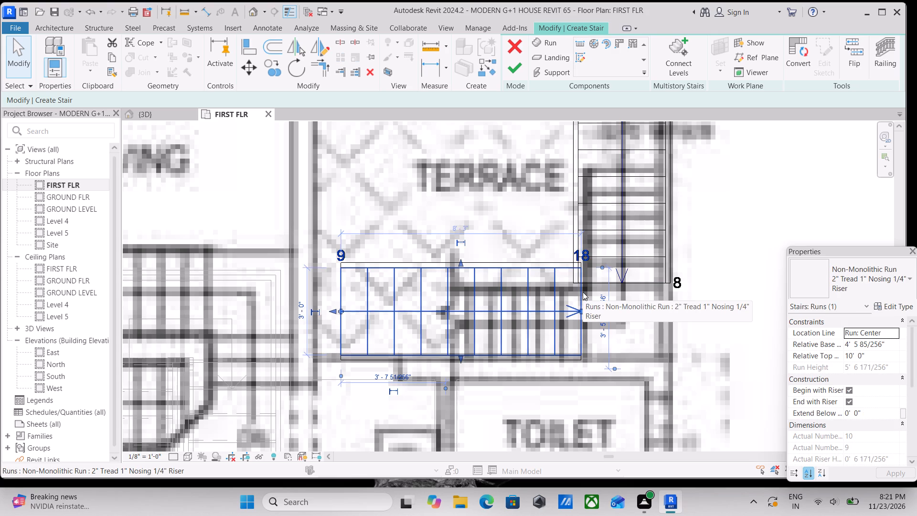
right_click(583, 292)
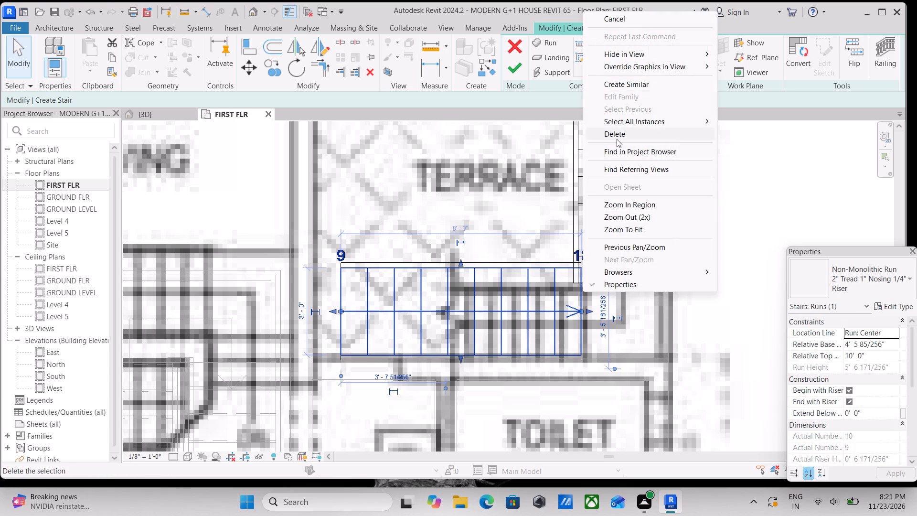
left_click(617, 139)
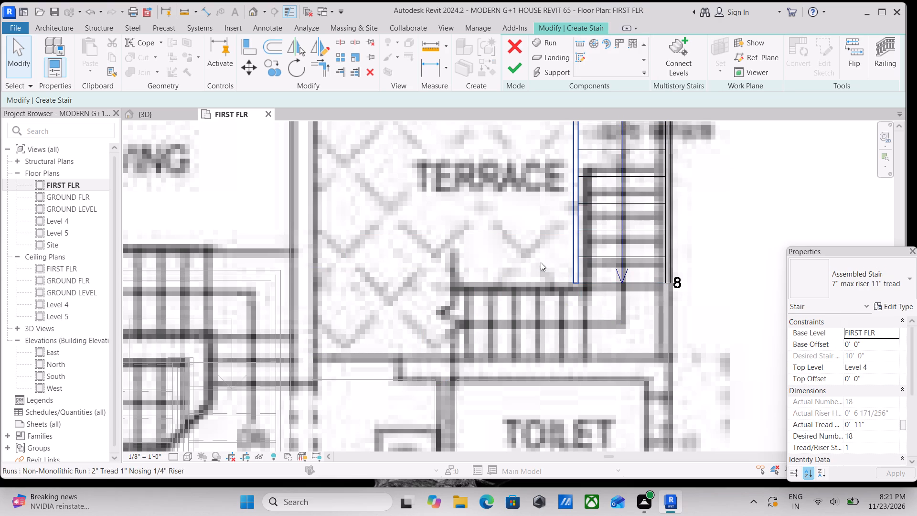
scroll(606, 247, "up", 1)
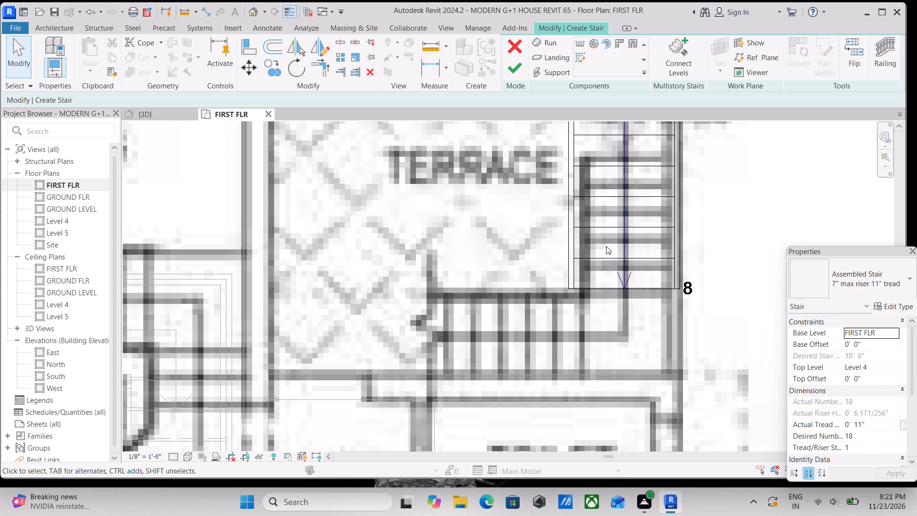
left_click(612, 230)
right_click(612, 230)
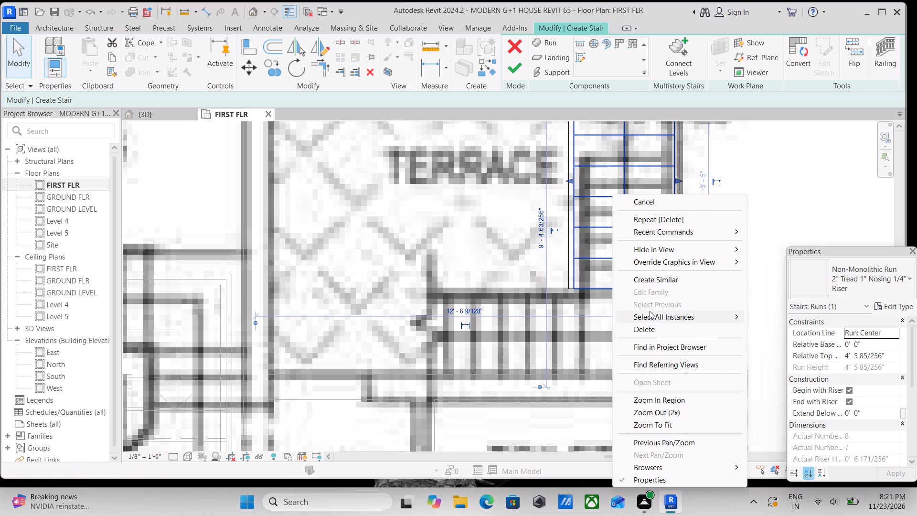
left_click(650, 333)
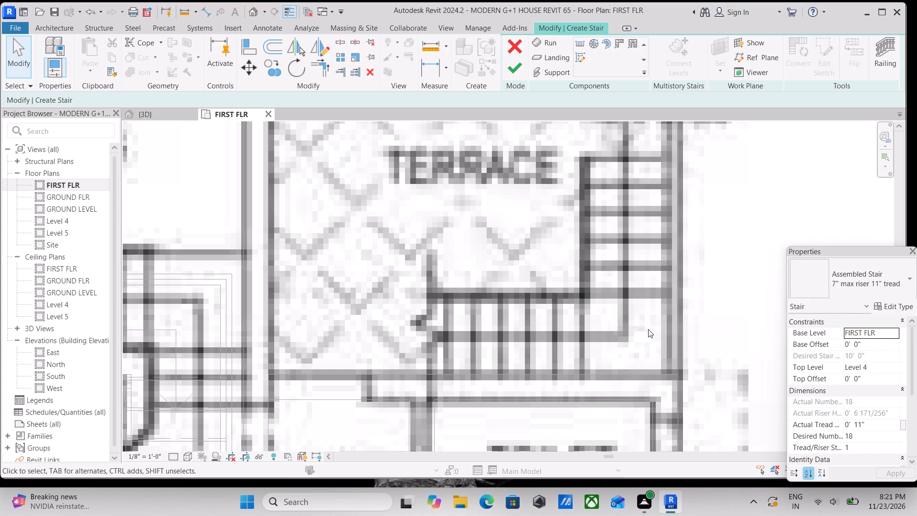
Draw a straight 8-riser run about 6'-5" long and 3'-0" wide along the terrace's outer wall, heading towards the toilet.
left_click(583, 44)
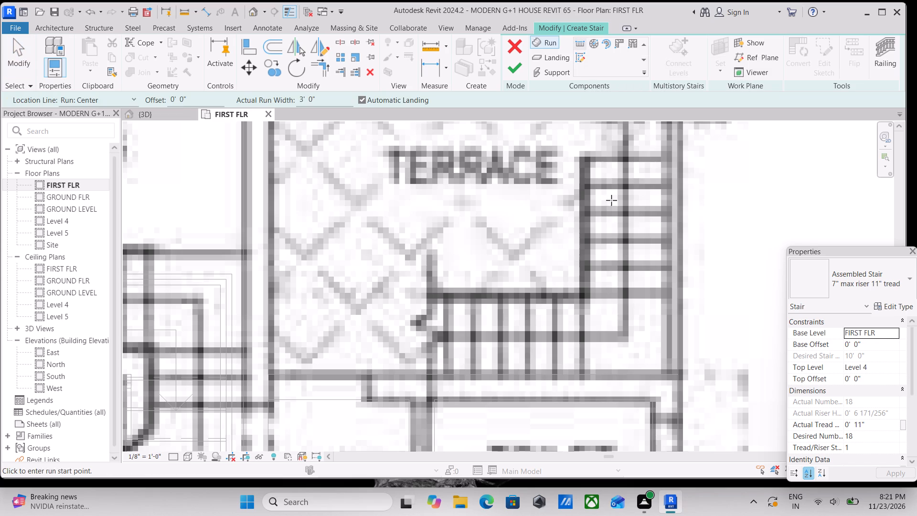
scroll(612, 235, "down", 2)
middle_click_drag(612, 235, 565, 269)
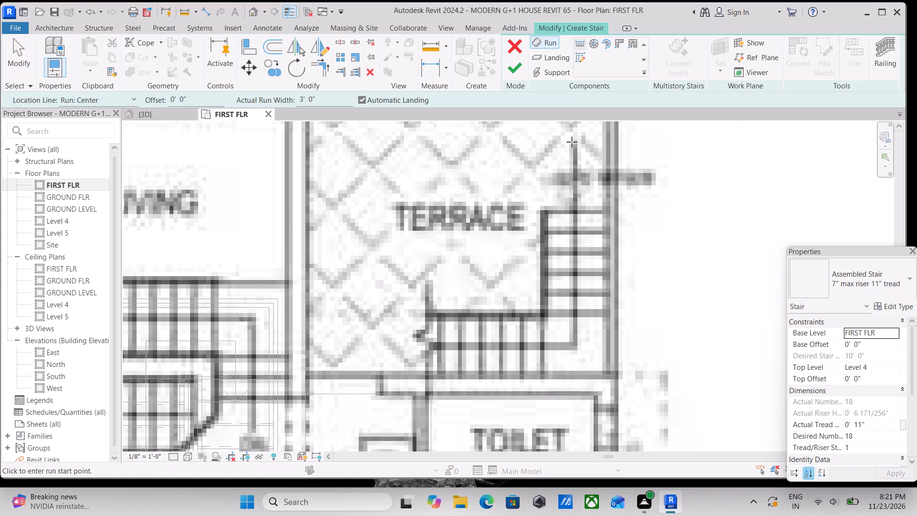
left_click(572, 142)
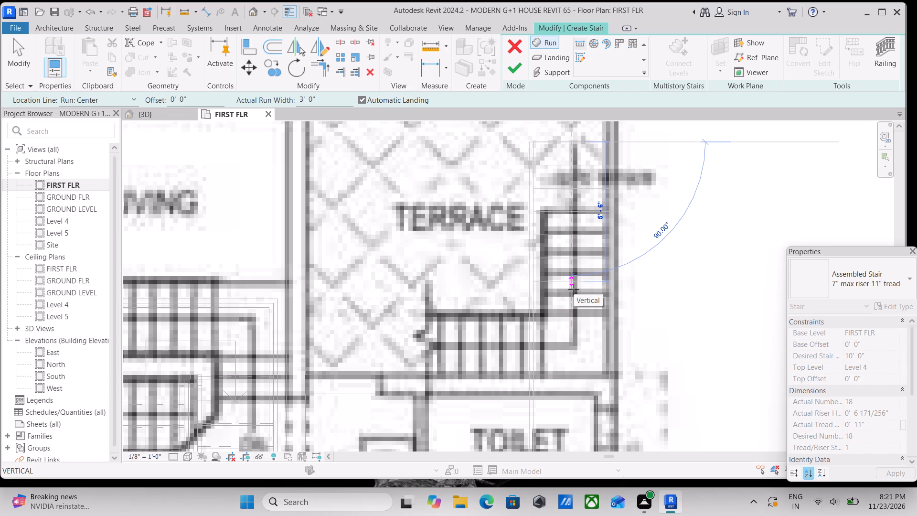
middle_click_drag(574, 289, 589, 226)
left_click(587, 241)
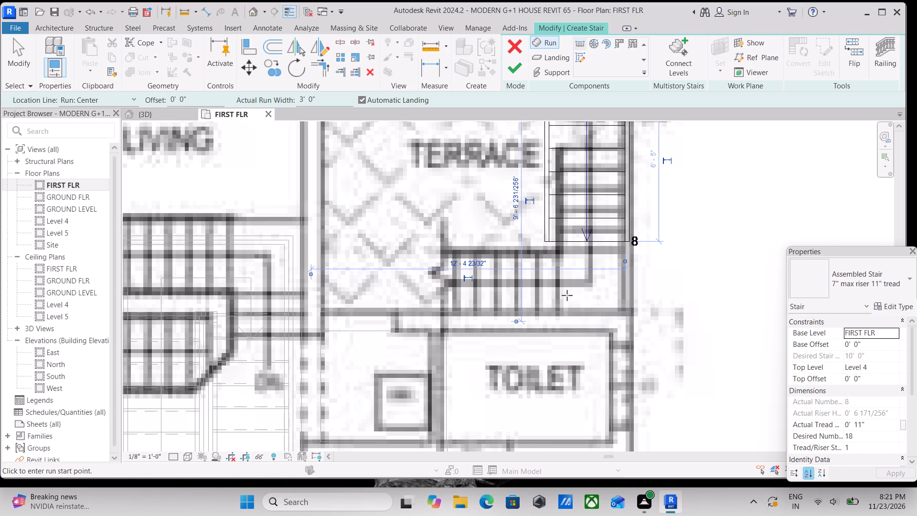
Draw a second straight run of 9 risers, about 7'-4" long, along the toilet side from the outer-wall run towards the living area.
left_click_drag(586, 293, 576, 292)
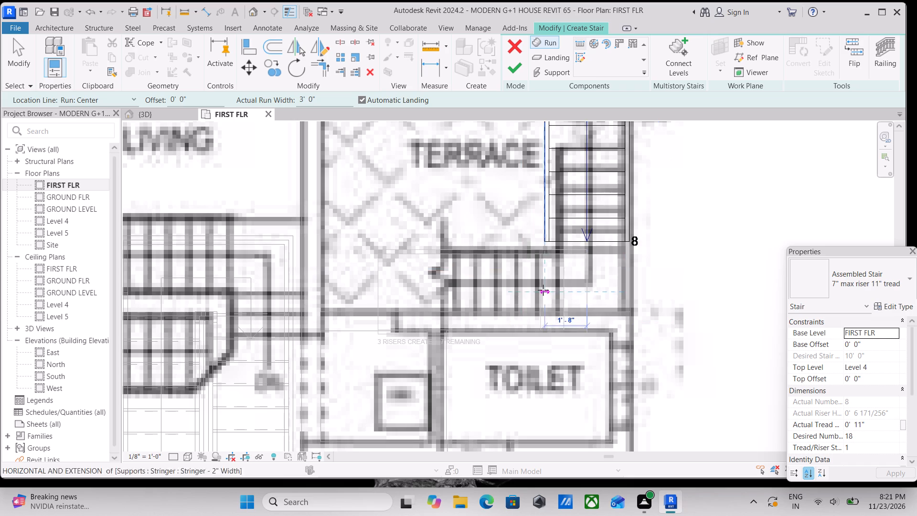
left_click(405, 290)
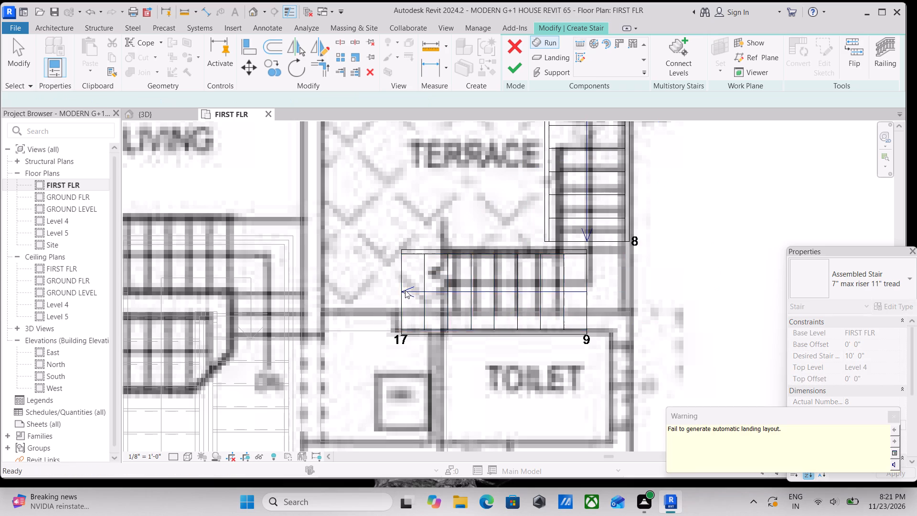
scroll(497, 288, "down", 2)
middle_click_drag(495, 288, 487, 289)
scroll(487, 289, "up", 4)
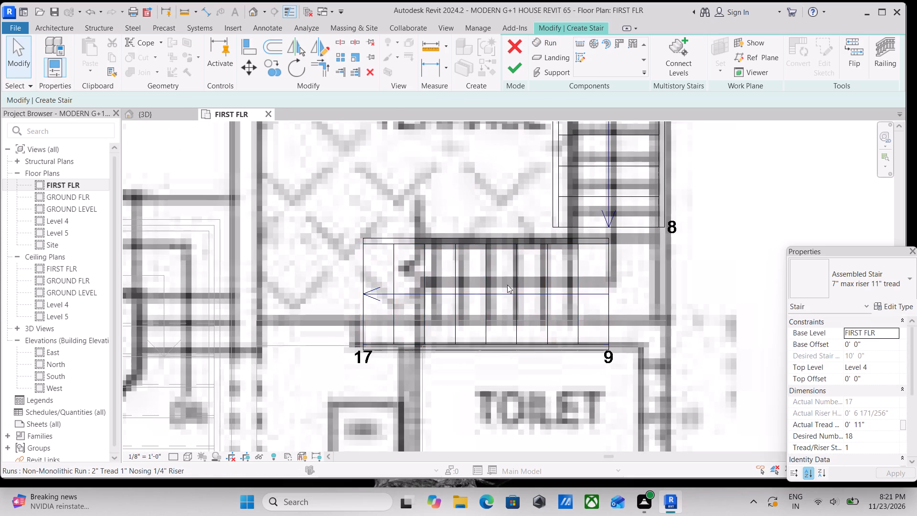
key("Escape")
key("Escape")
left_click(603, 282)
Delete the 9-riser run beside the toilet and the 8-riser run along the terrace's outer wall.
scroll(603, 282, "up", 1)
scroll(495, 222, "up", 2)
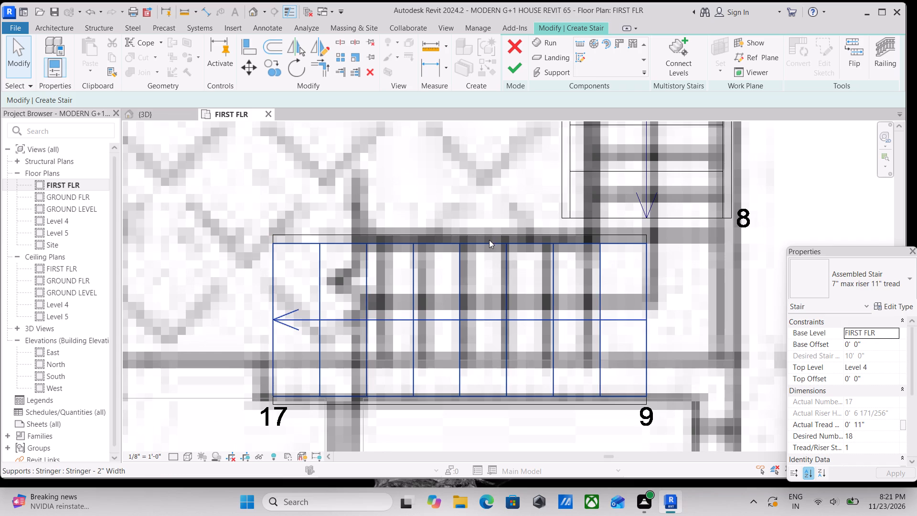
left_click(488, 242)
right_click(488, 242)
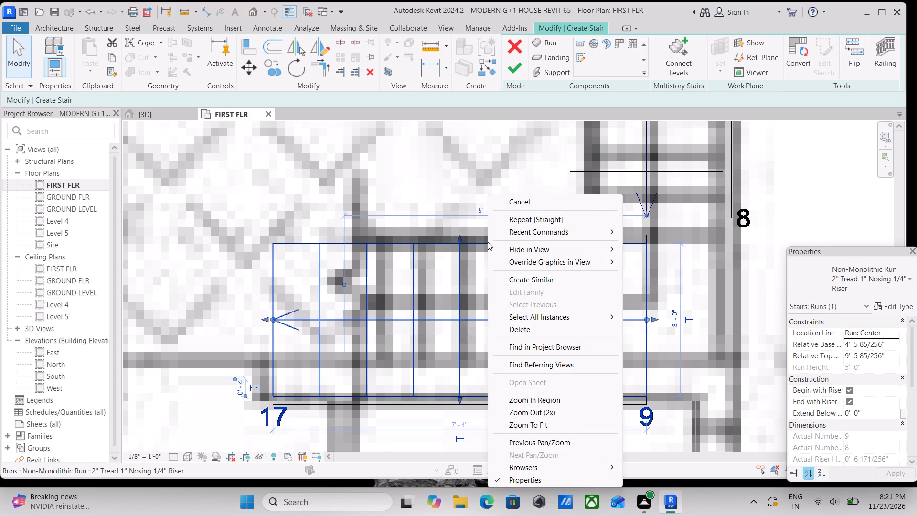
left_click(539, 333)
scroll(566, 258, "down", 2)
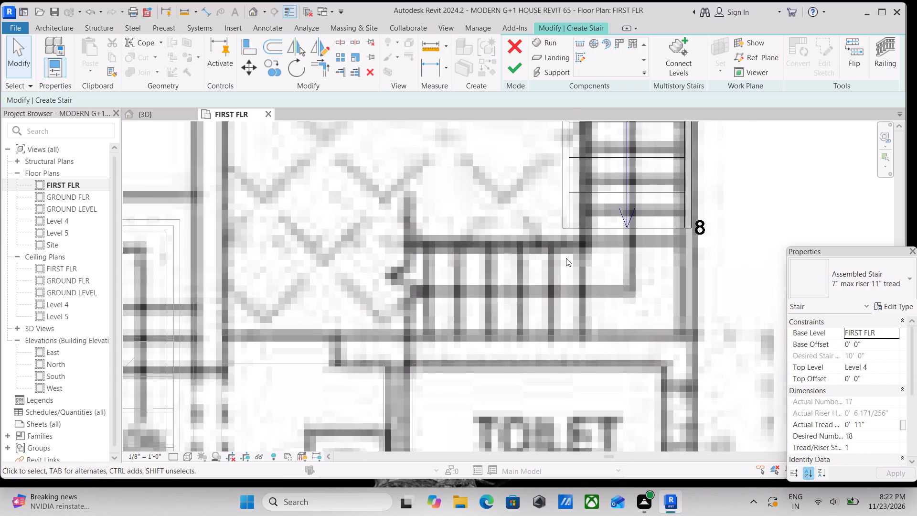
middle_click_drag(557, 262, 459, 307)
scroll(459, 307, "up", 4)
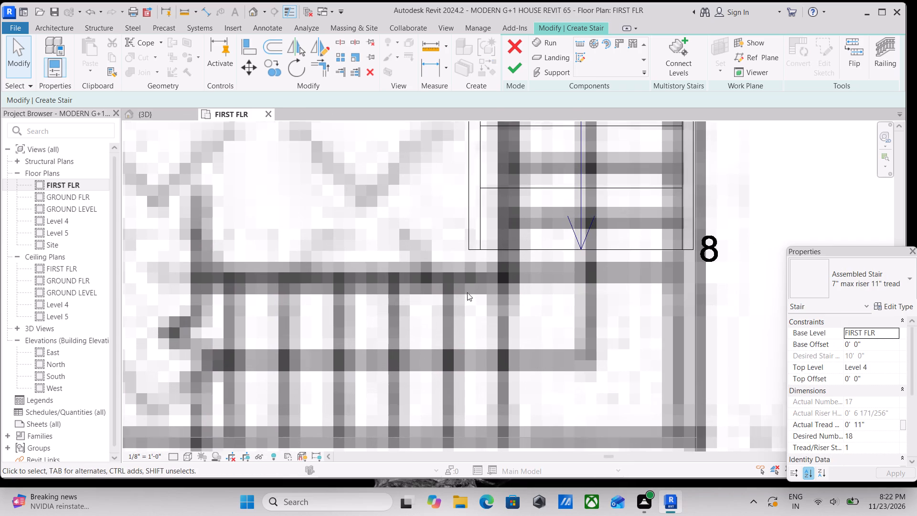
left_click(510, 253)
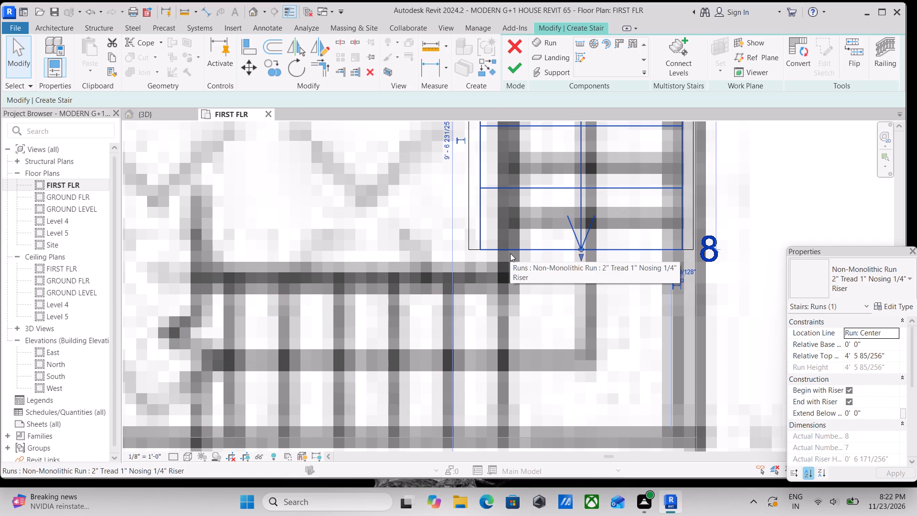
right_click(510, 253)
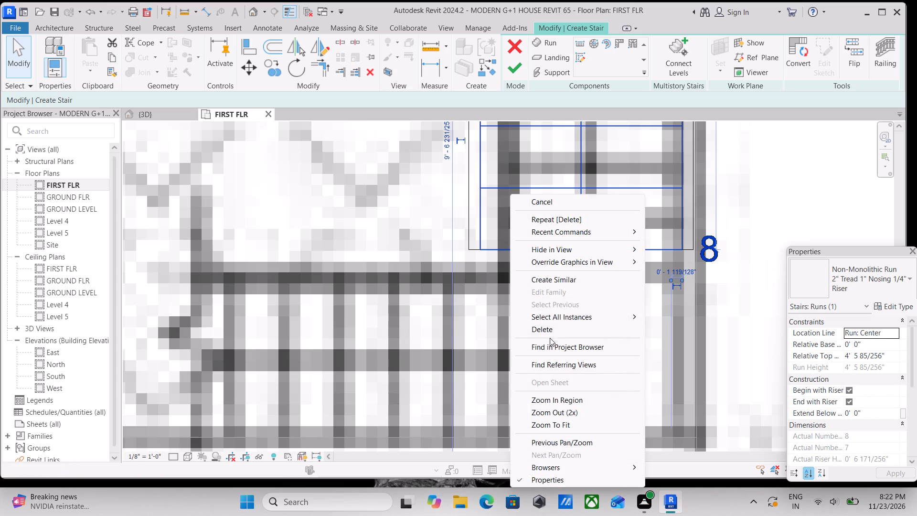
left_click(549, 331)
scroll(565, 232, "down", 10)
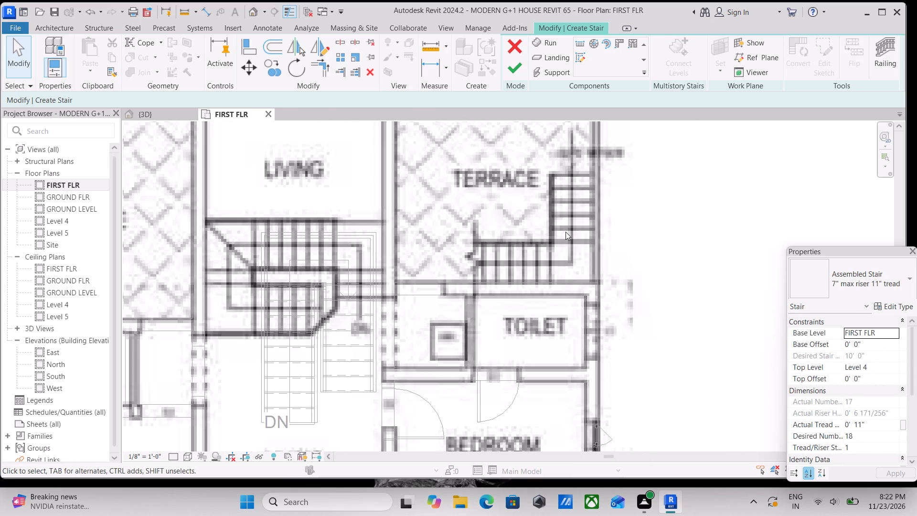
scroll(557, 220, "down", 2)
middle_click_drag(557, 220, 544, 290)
Switch to the 3D view and cancel the stair edit, discarding the terrace stair.
left_click(155, 113)
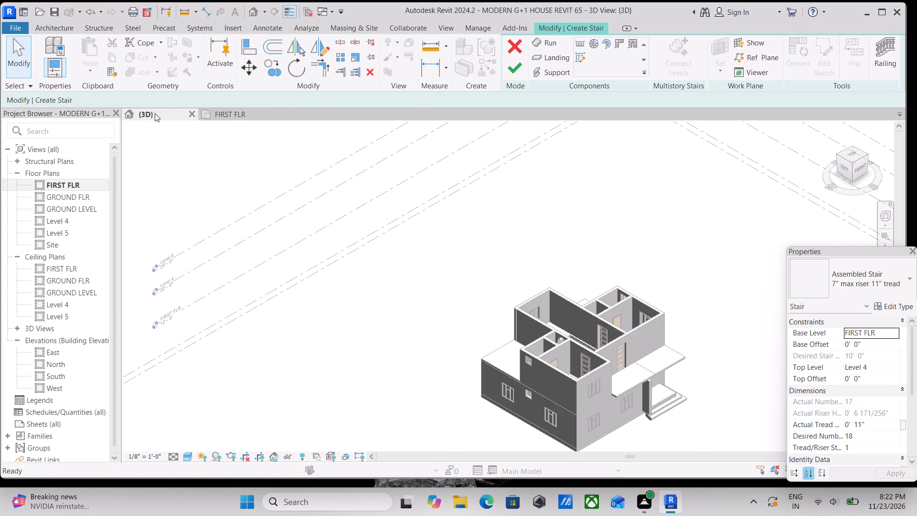
scroll(582, 354, "up", 3)
middle_click_drag(599, 349, 470, 281)
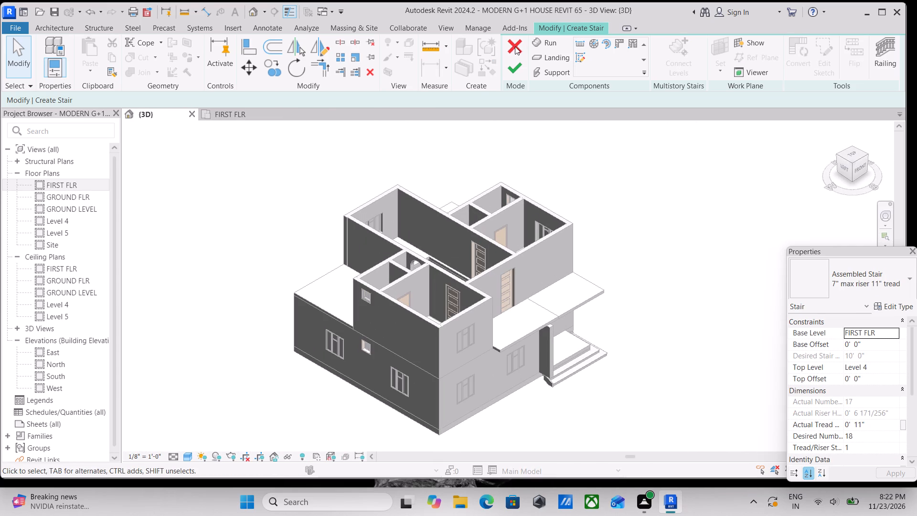
left_click(514, 48)
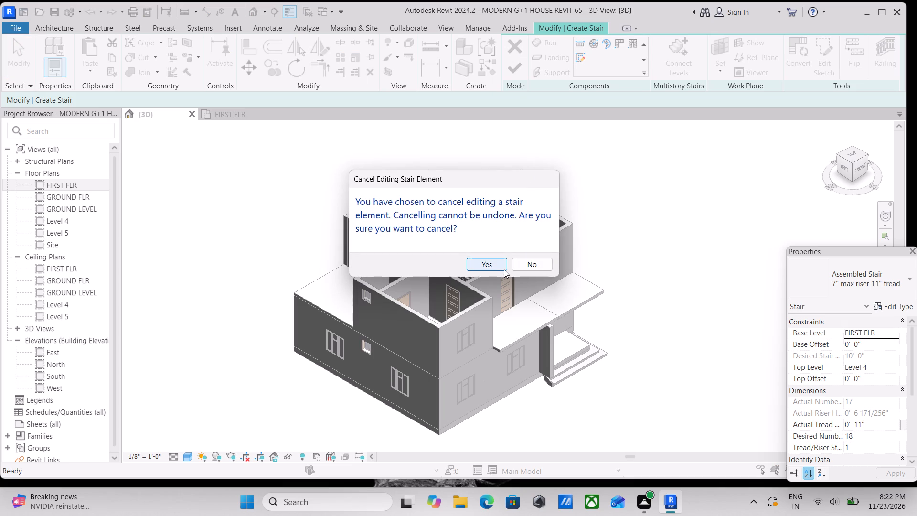
left_click(533, 269)
left_click(513, 44)
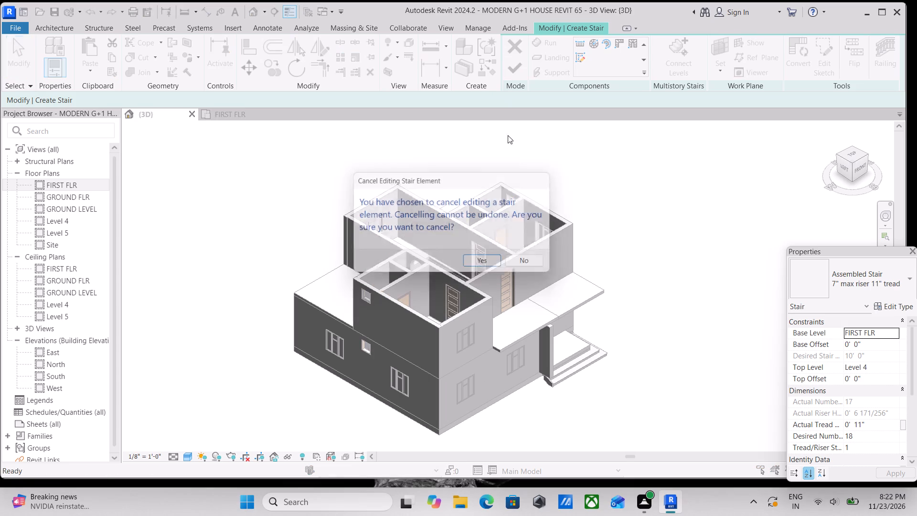
left_click(498, 263)
Examine the house in 3D around the upper-storey rooms, terraces and entrance canopy, and from directly above.
scroll(514, 286, "up", 4)
middle_click_drag(518, 272, 524, 298)
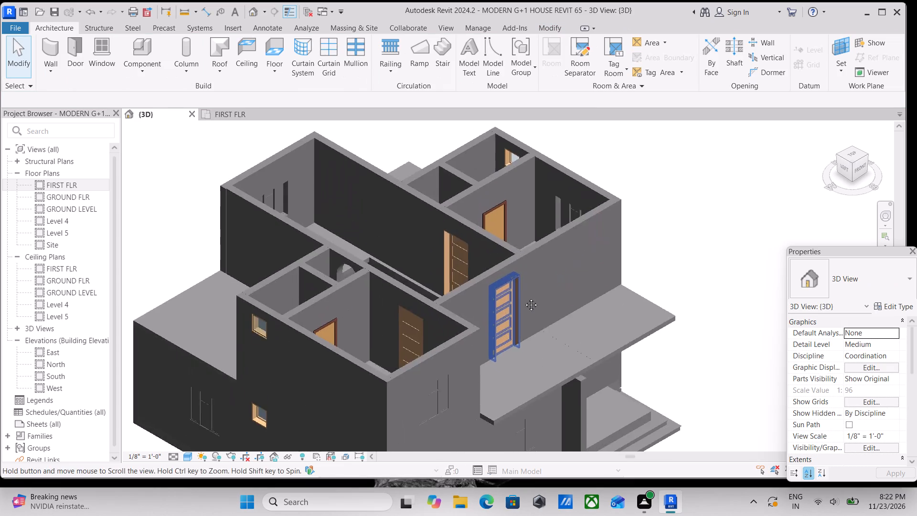
middle_click_drag(524, 298, 525, 298)
scroll(561, 268, "down", 3)
middle_click_drag(561, 268, 559, 257)
middle_click_drag(553, 308, 533, 278)
scroll(556, 307, "up", 2)
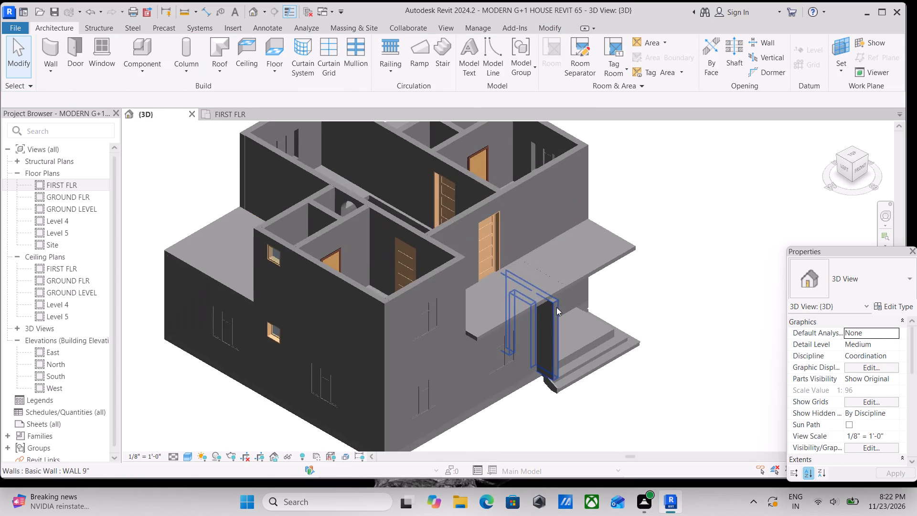
scroll(568, 272, "up", 2)
scroll(554, 239, "down", 1)
middle_click_drag(554, 239, 581, 312)
scroll(581, 312, "up", 1)
scroll(550, 247, "down", 2)
middle_click_drag(544, 250, 565, 309)
scroll(527, 277, "down", 2)
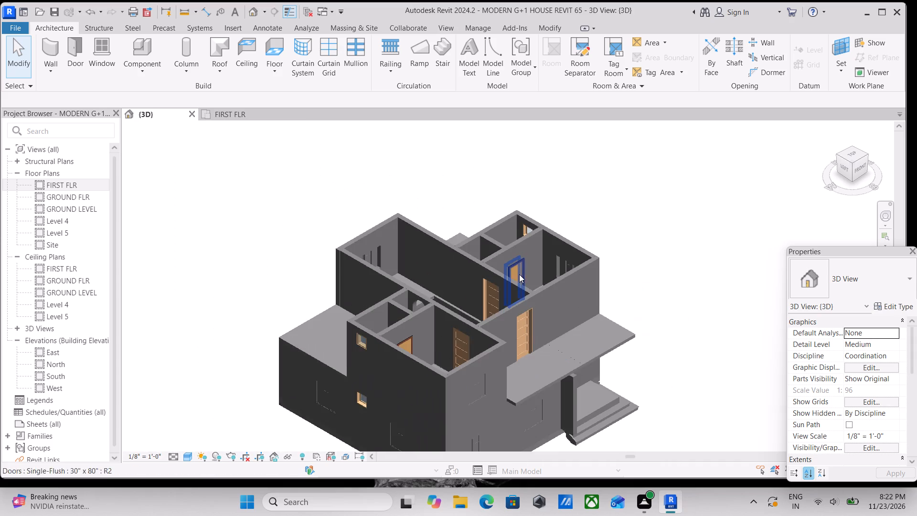
middle_click(519, 274)
middle_click_drag(504, 281, 509, 289)
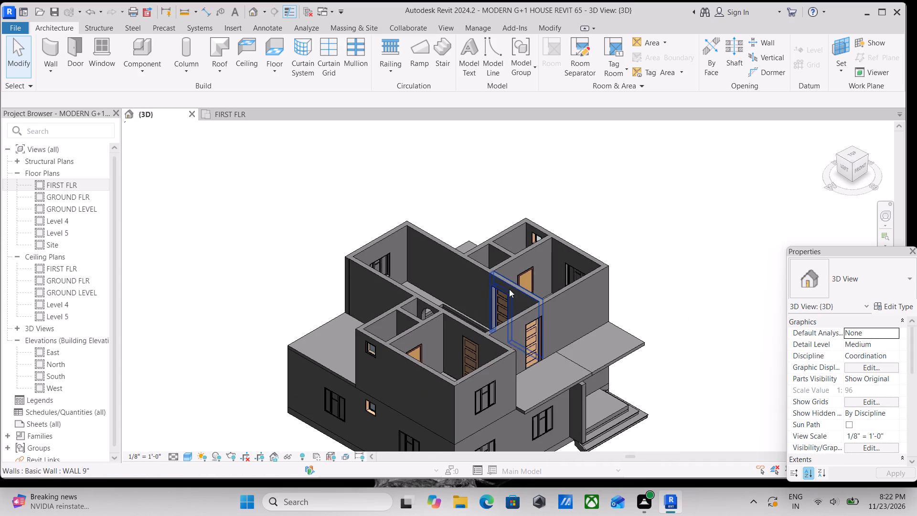
middle_click_drag(478, 310, 495, 324)
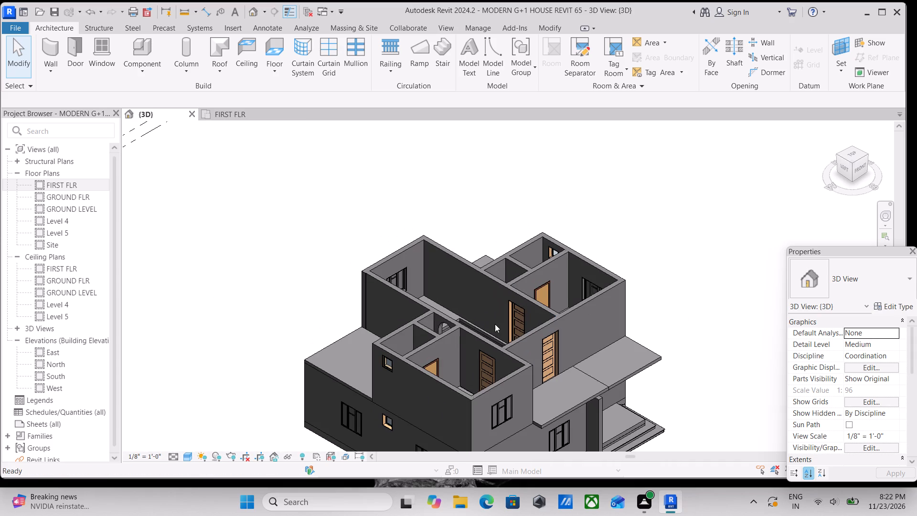
scroll(466, 321, "down", 1)
middle_click_drag(465, 322, 488, 349)
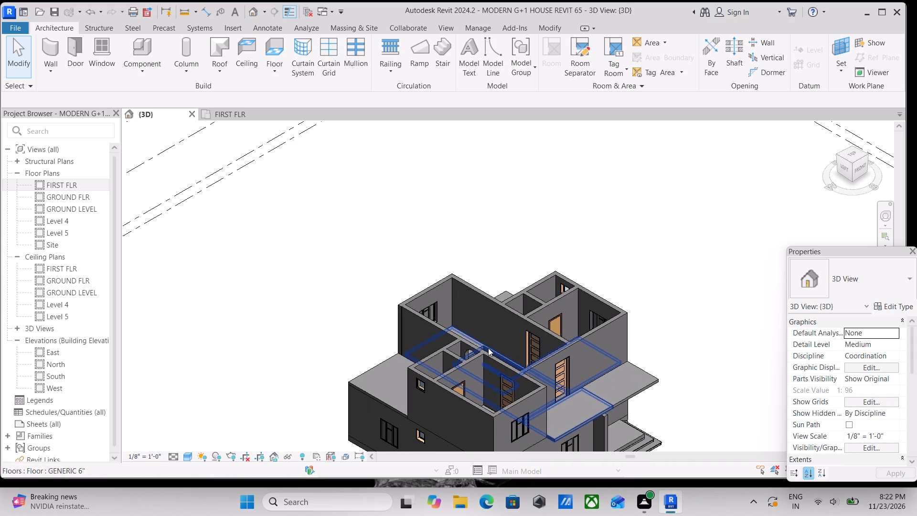
left_click(857, 154)
scroll(628, 299, "up", 3)
scroll(563, 309, "up", 2)
scroll(548, 308, "down", 2)
scroll(431, 272, "down", 4)
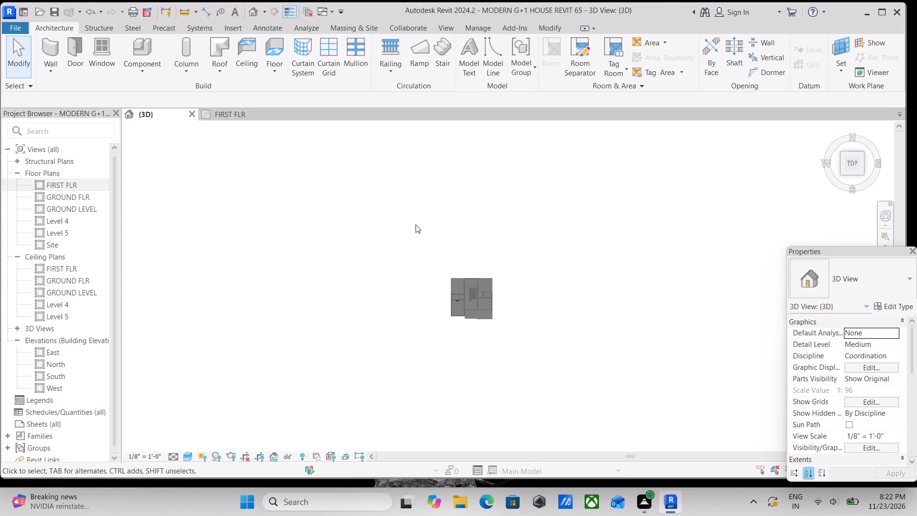
Return to the FIRST FLR plan and examine the reference rendering's front balcony, porch and side-wall canopy.
left_click(221, 112)
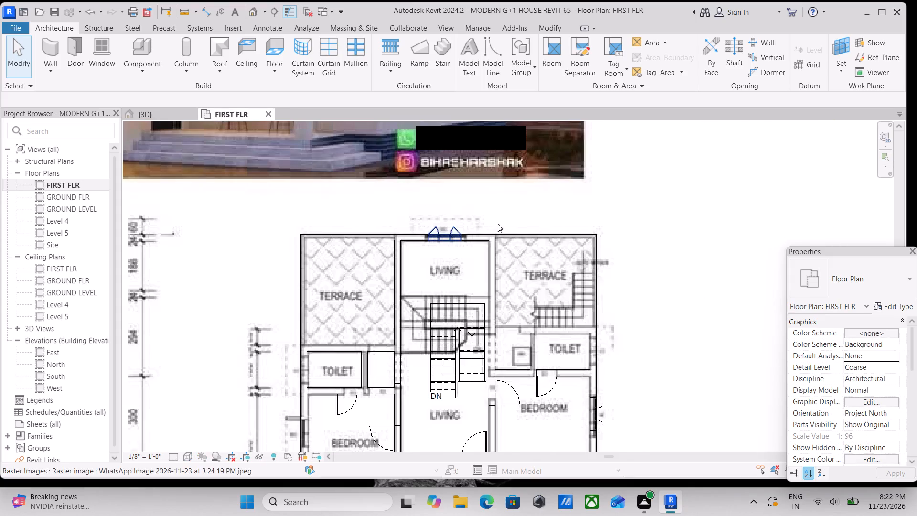
middle_click_drag(498, 215, 553, 352)
middle_click_drag(491, 255, 572, 367)
middle_click_drag(538, 303, 573, 306)
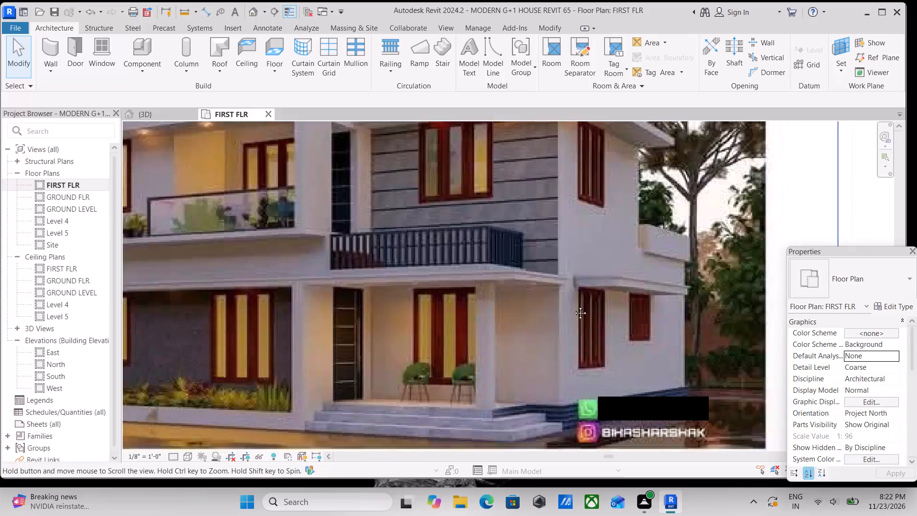
middle_click_drag(573, 306, 565, 292)
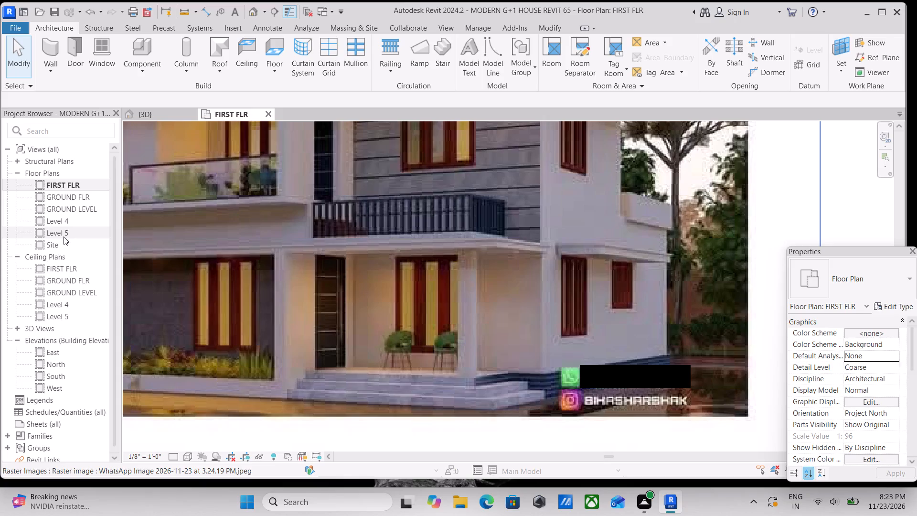
Open the GROUND LEVEL and GROUND FLR plans and examine the rendering, both reference plans and the sitout's column corner.
double_click(70, 208)
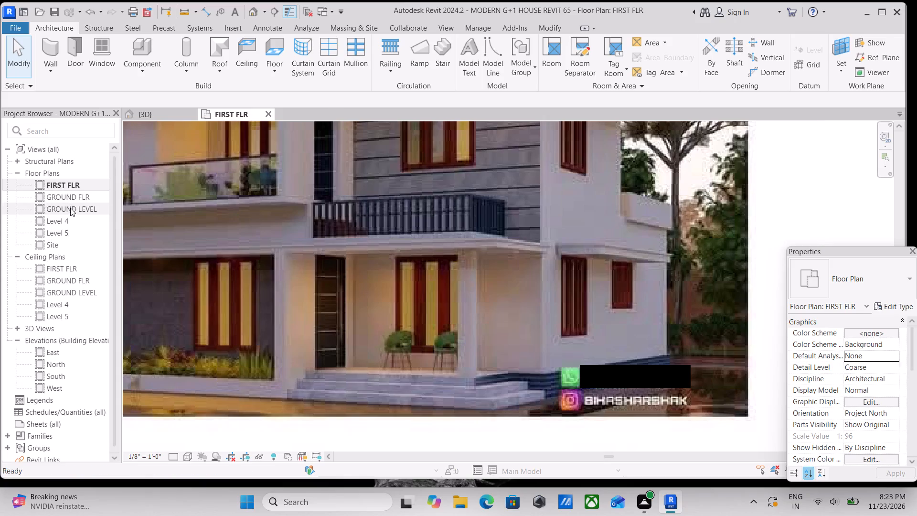
scroll(377, 233, "down", 7)
middle_click_drag(534, 227, 520, 227)
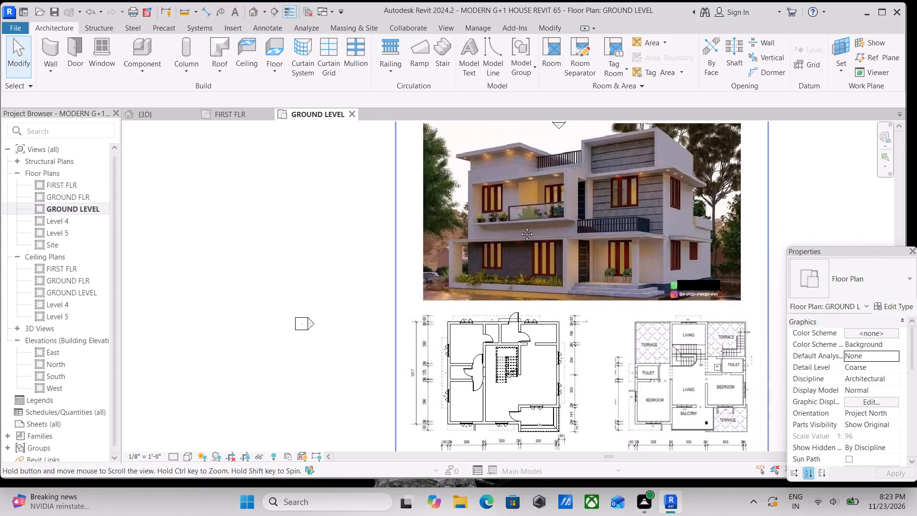
middle_click_drag(520, 227, 416, 216)
scroll(541, 304, "up", 2)
double_click(86, 200)
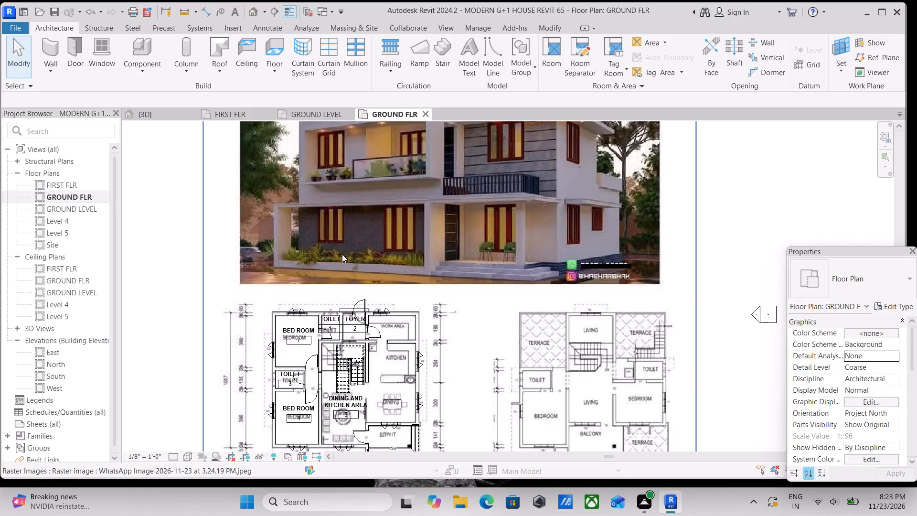
scroll(342, 254, "down", 1)
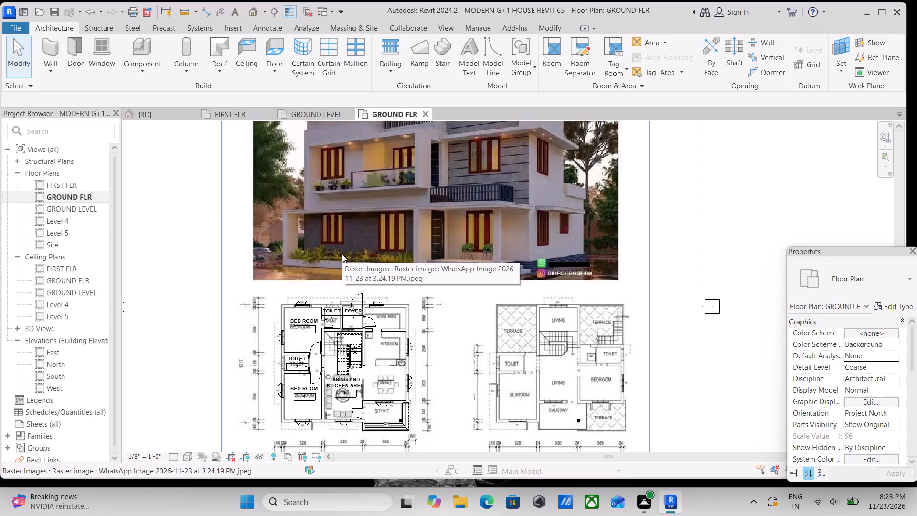
scroll(342, 254, "up", 1)
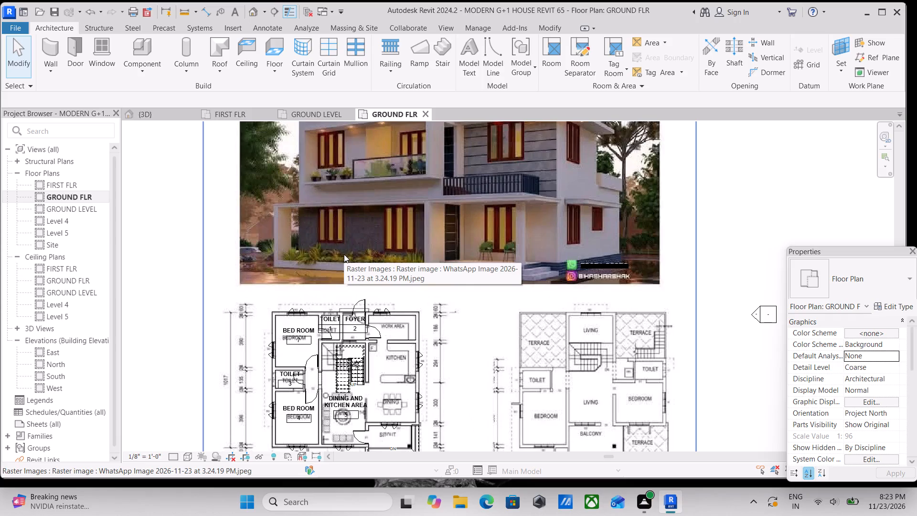
scroll(344, 254, "down", 1)
scroll(321, 311, "up", 3)
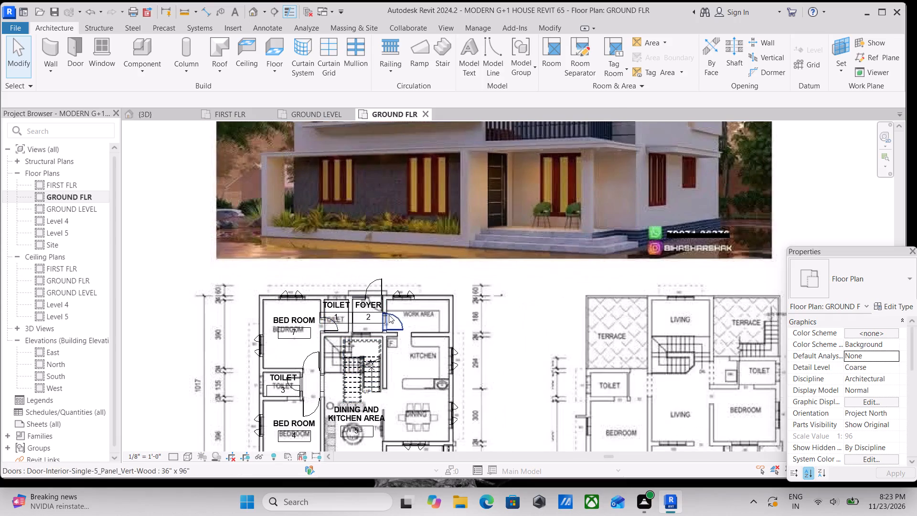
middle_click_drag(391, 315, 446, 312)
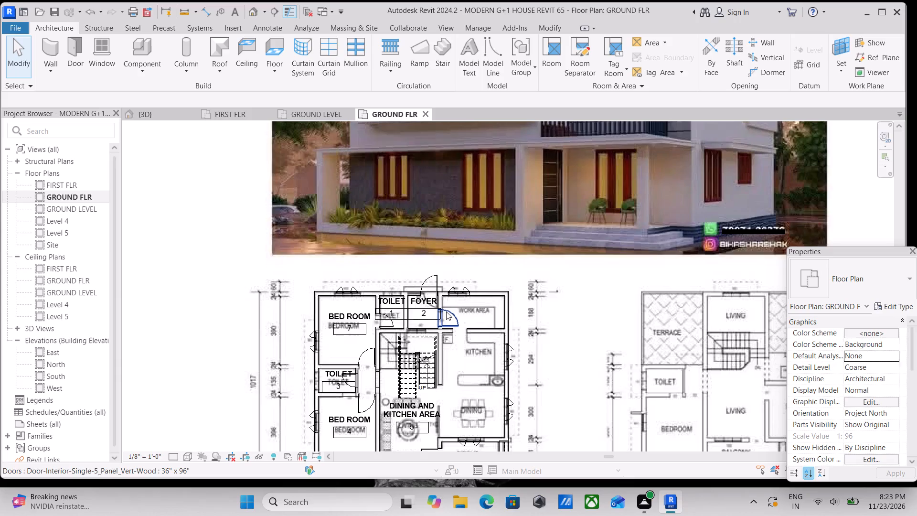
scroll(446, 312, "up", 1)
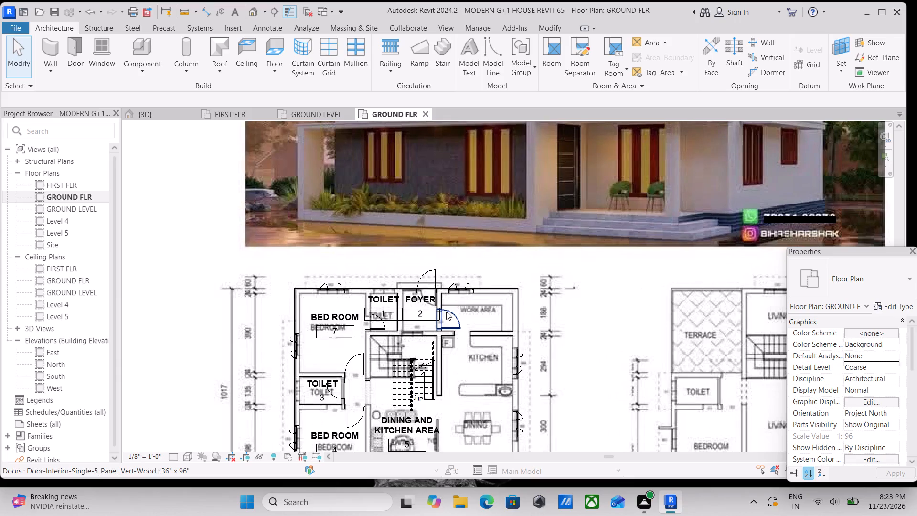
scroll(458, 322, "up", 1)
scroll(467, 318, "down", 2)
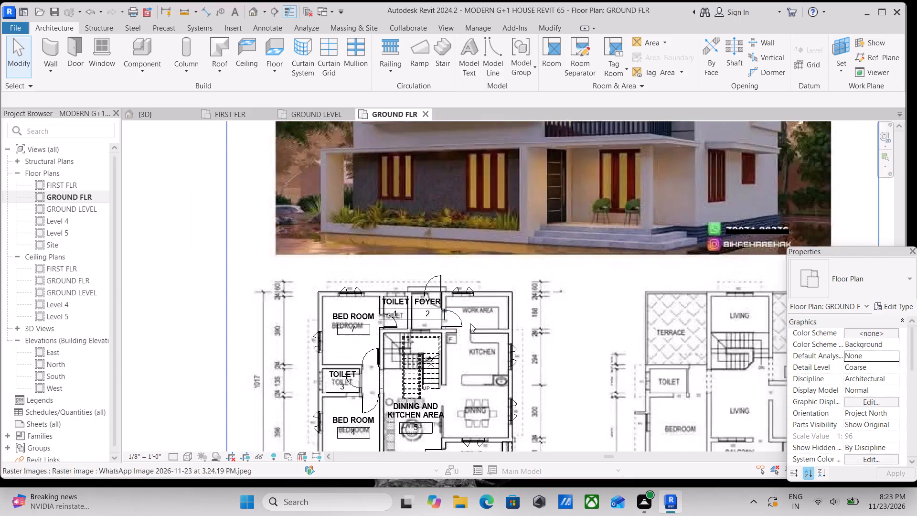
scroll(470, 323, "down", 1)
middle_click_drag(512, 326, 527, 304)
scroll(495, 328, "up", 2)
scroll(480, 317, "down", 3)
middle_click_drag(500, 315, 393, 293)
scroll(597, 333, "up", 2)
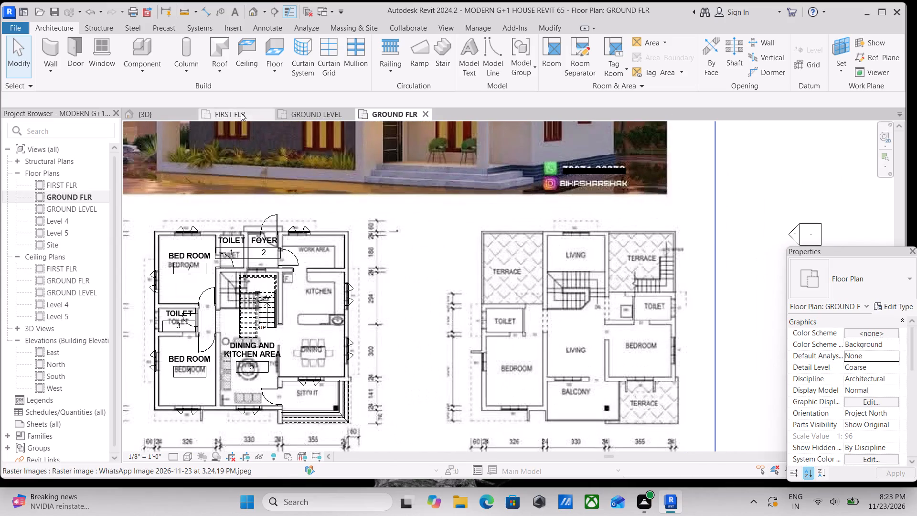
middle_click_drag(452, 261, 453, 205)
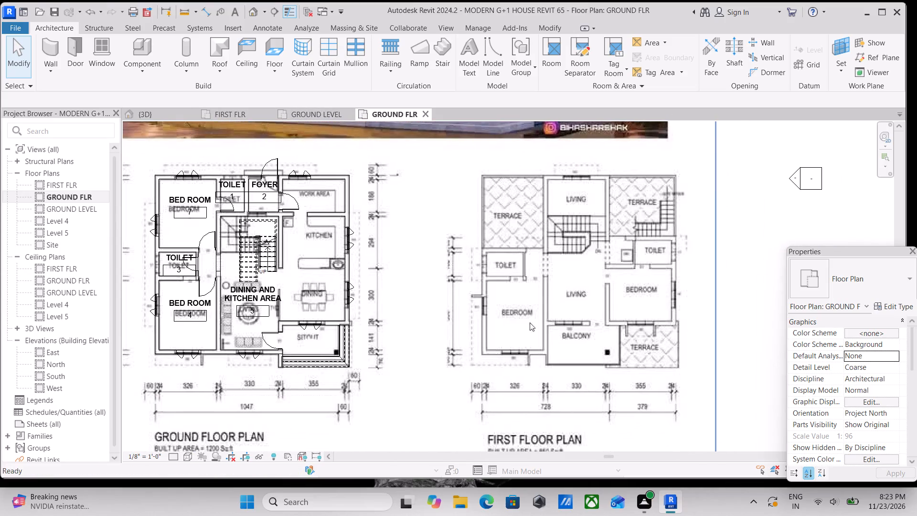
scroll(356, 329, "up", 2)
middle_click_drag(311, 376, 368, 379)
scroll(364, 366, "up", 4)
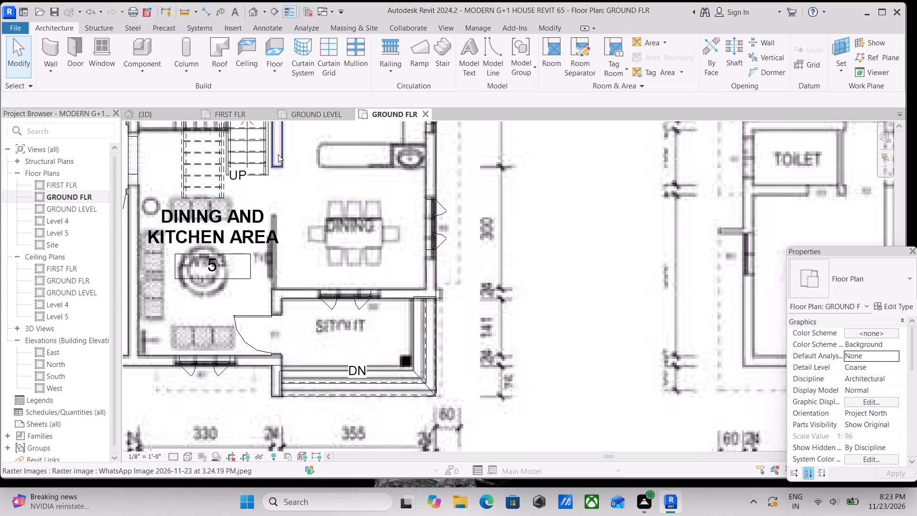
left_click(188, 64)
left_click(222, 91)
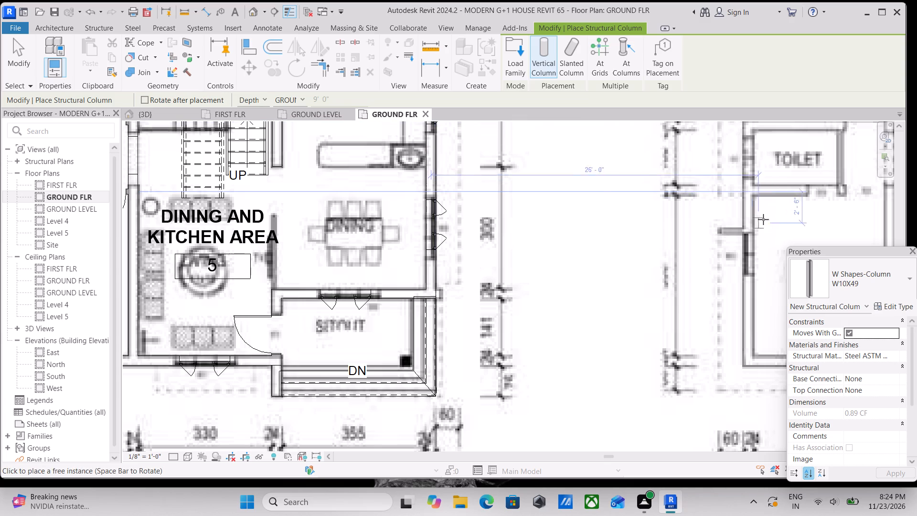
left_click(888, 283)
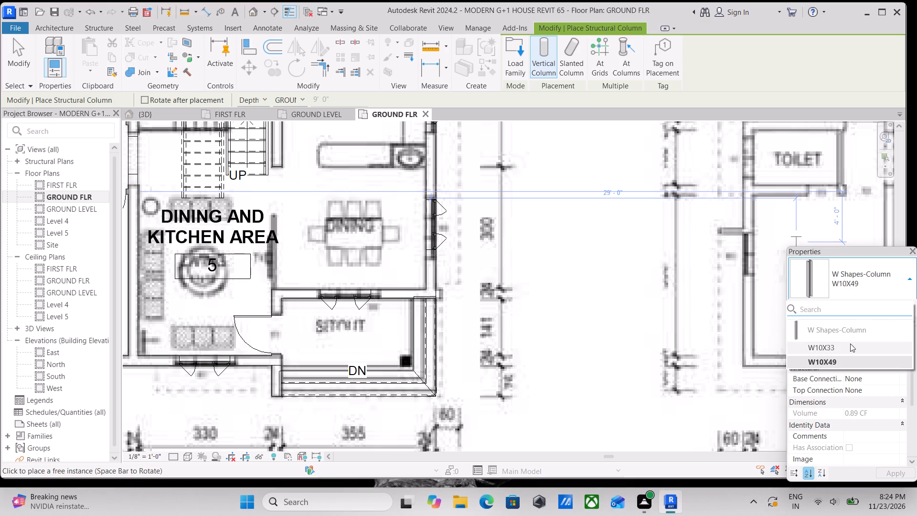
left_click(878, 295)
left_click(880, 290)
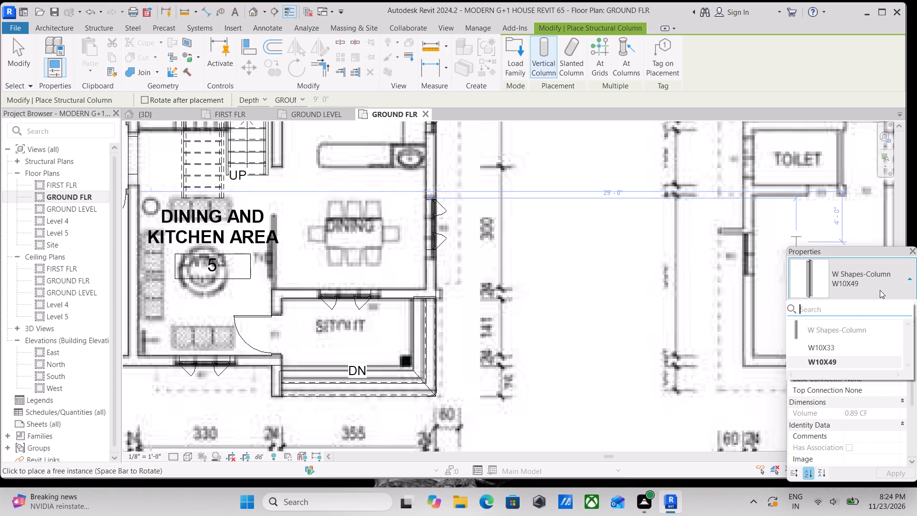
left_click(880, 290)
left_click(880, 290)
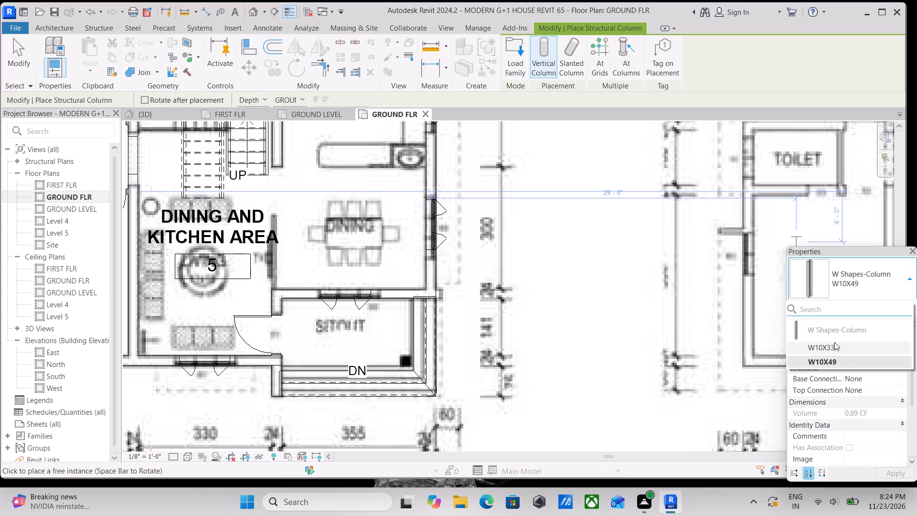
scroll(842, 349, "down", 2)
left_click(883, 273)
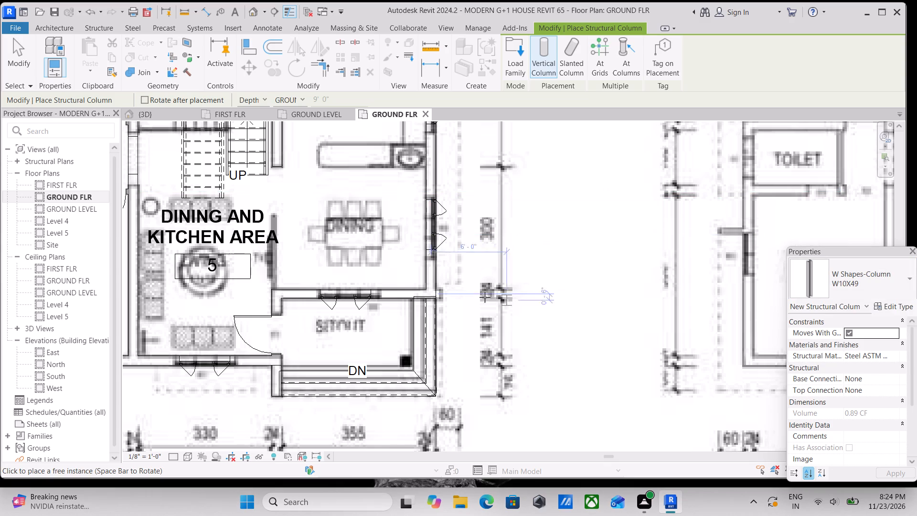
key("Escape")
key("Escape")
Start an architectural column at the ground floor and assign SOFT COOL PAINT as the 24" x 24" rectangular column type's material.
scroll(442, 368, "up", 1)
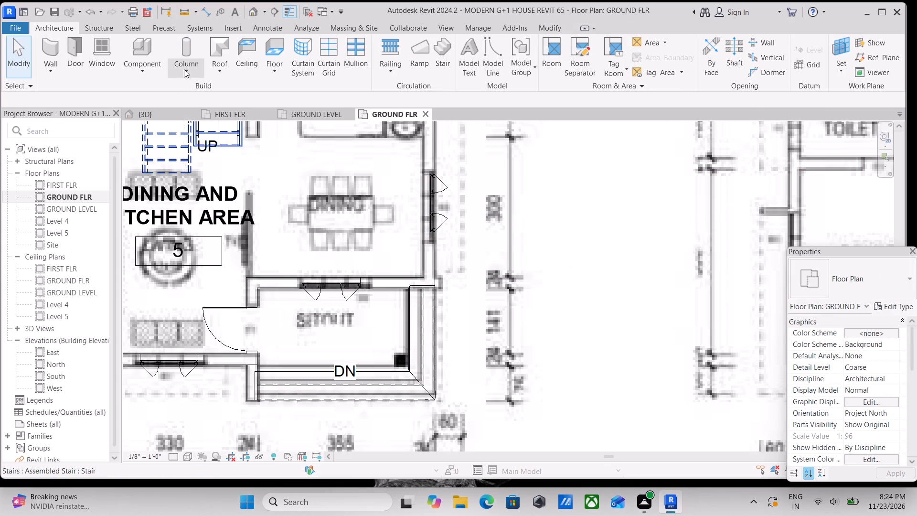
left_click(182, 66)
left_click(187, 119)
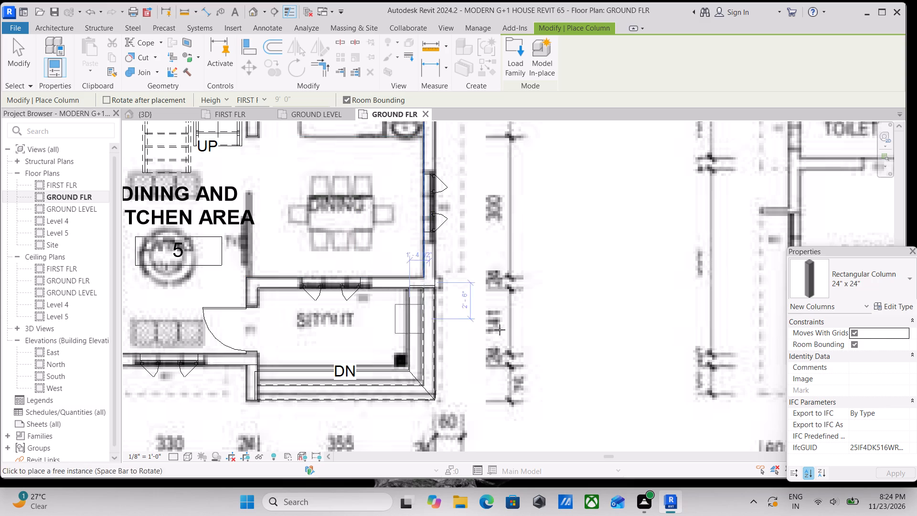
left_click(900, 309)
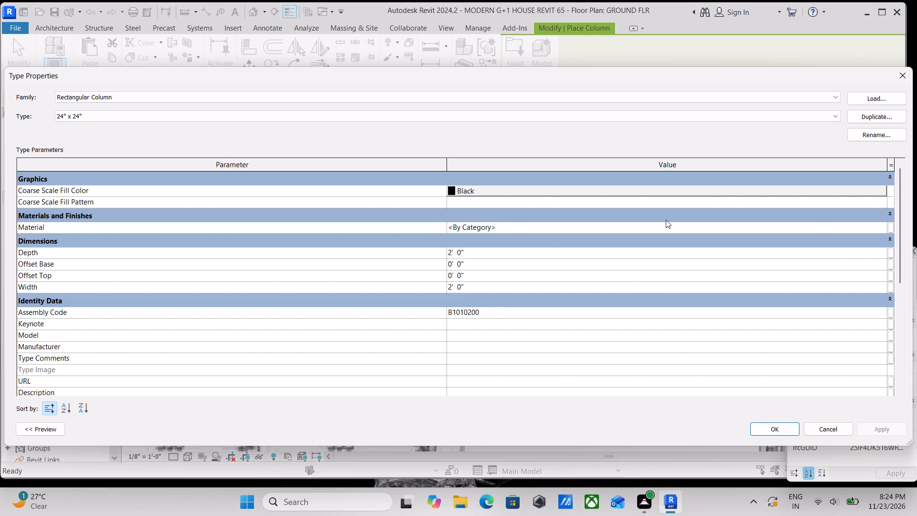
left_click(877, 226)
left_click(880, 226)
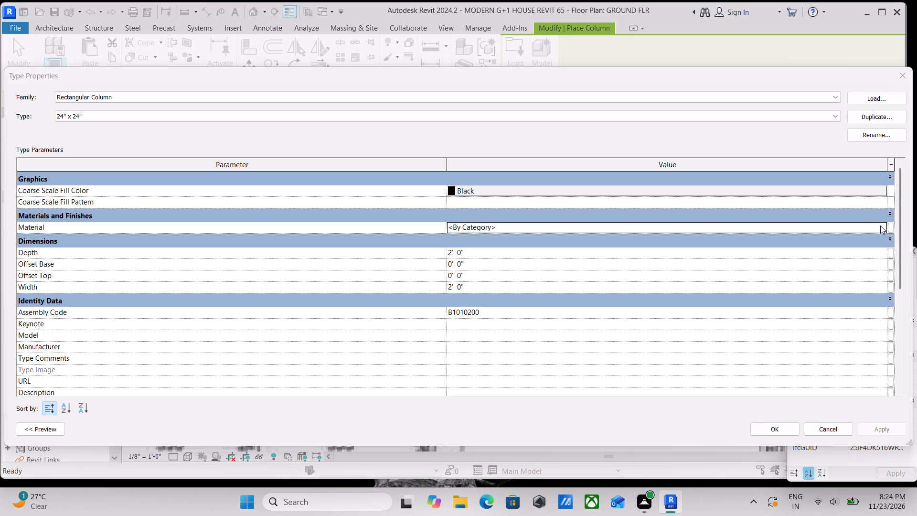
scroll(476, 316, "down", 4)
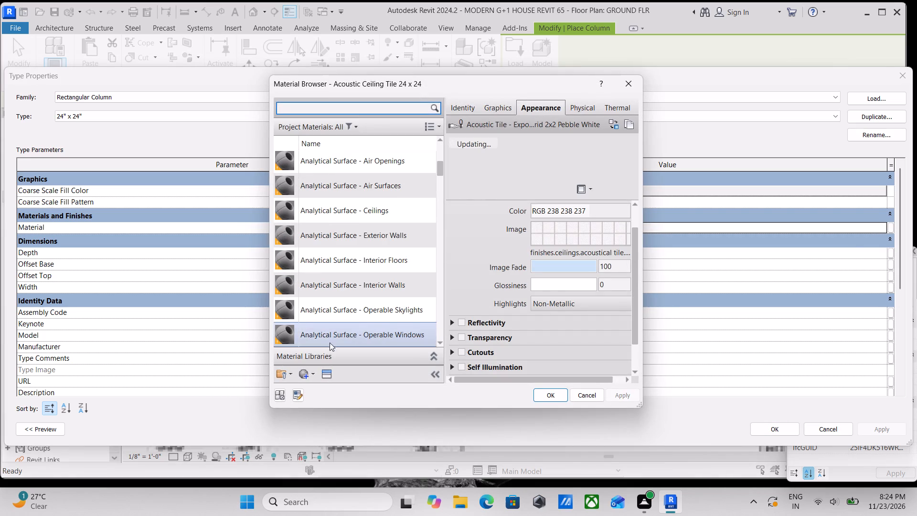
scroll(305, 386, "down", 3)
left_click(305, 373)
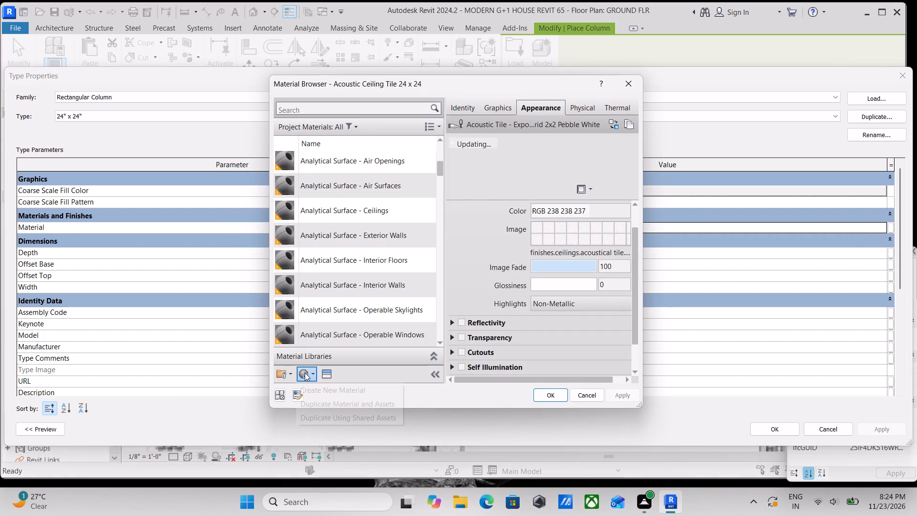
scroll(353, 239, "down", 3)
scroll(352, 236, "up", 3)
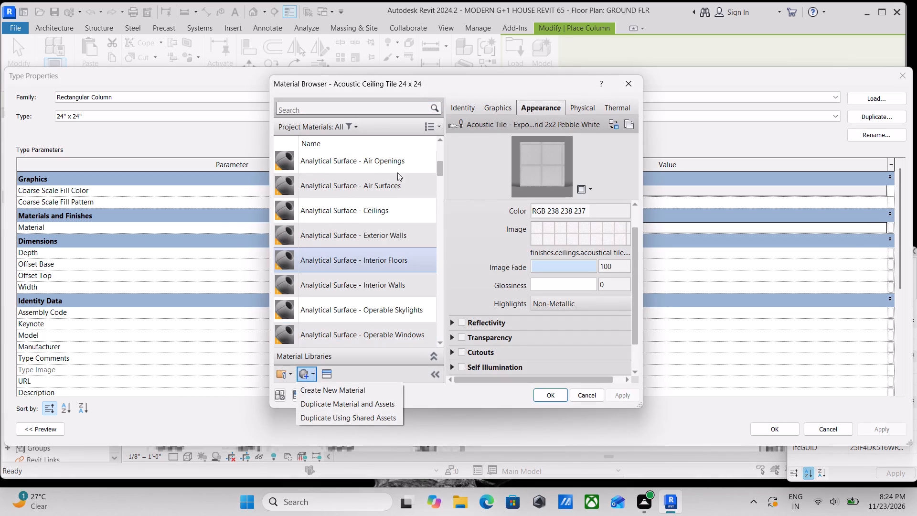
scroll(379, 160, "up", 3)
left_click(351, 106)
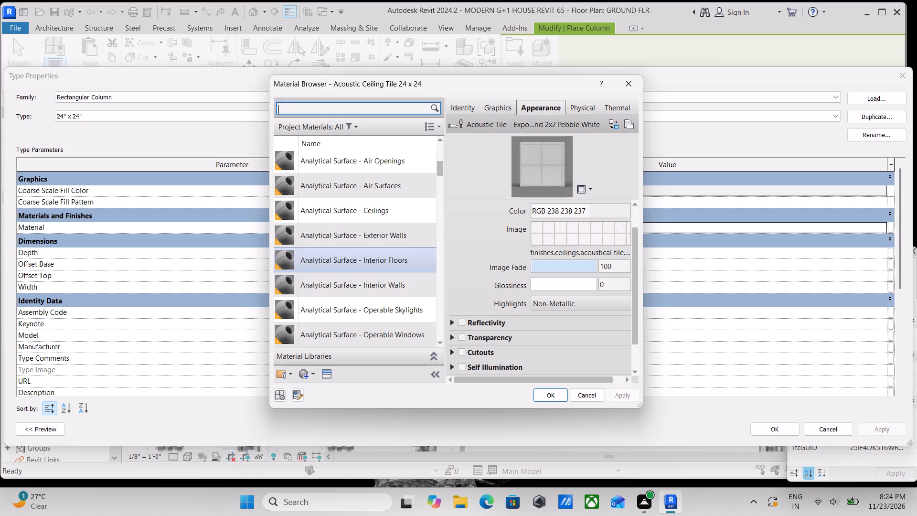
key("c")
type("oo")
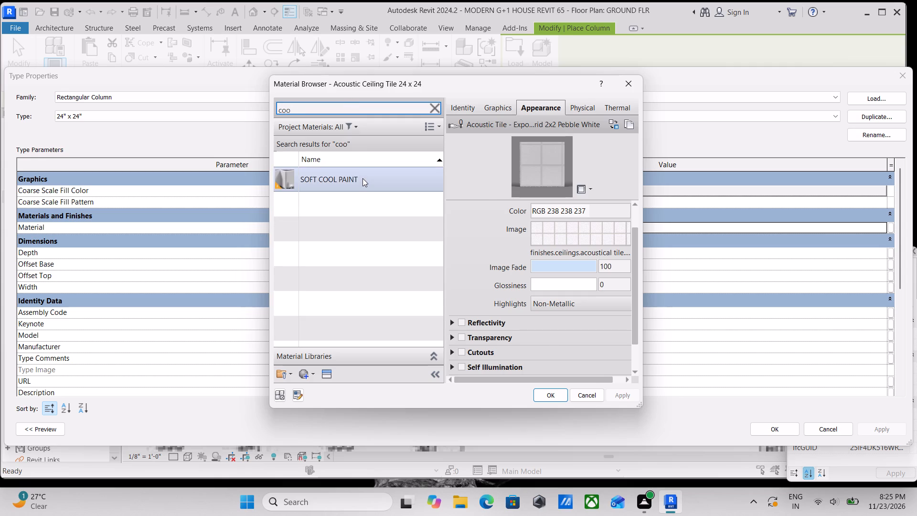
left_click(363, 181)
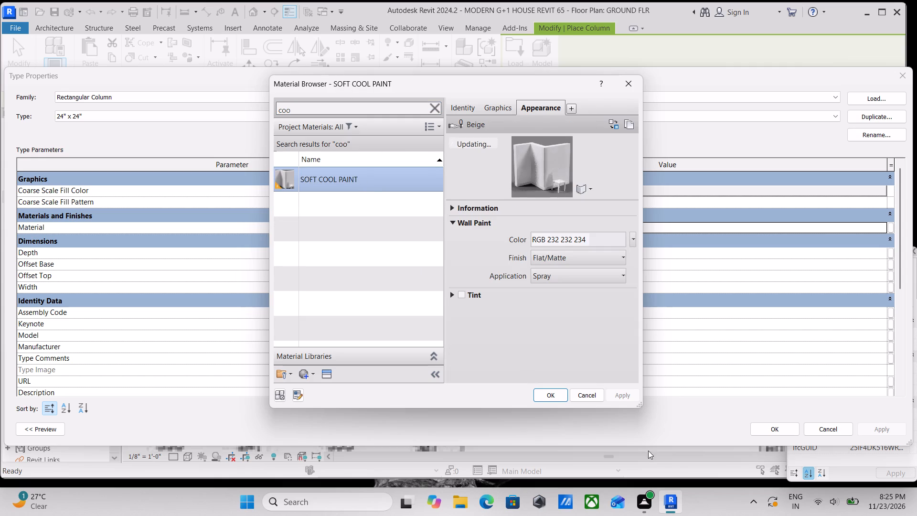
left_click(547, 398)
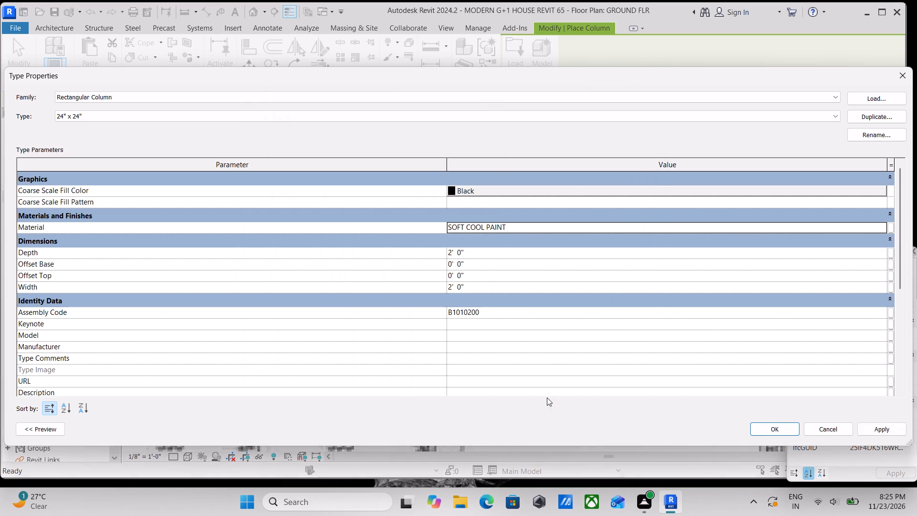
left_click(875, 426)
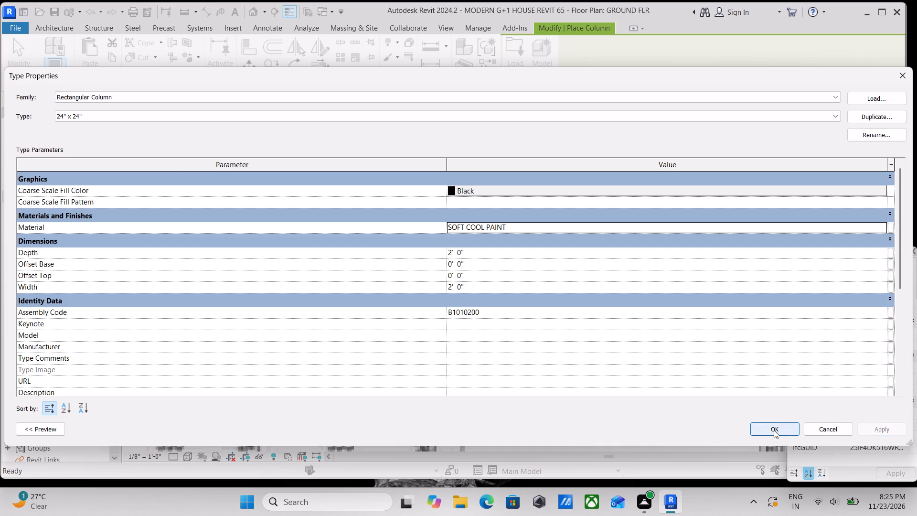
left_click(773, 430)
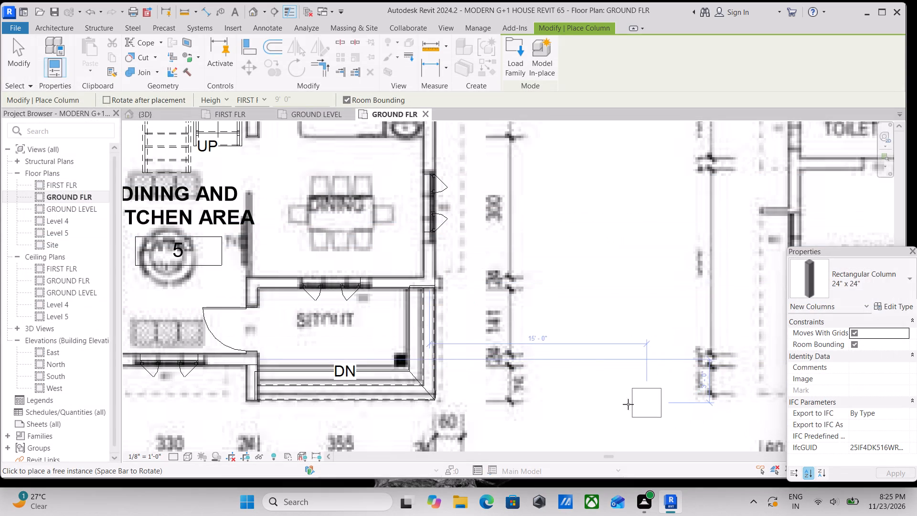
Choose the 18" x 18" rectangular column type and duplicate it as a new type named 1' x 1'.
scroll(528, 387, "up", 2)
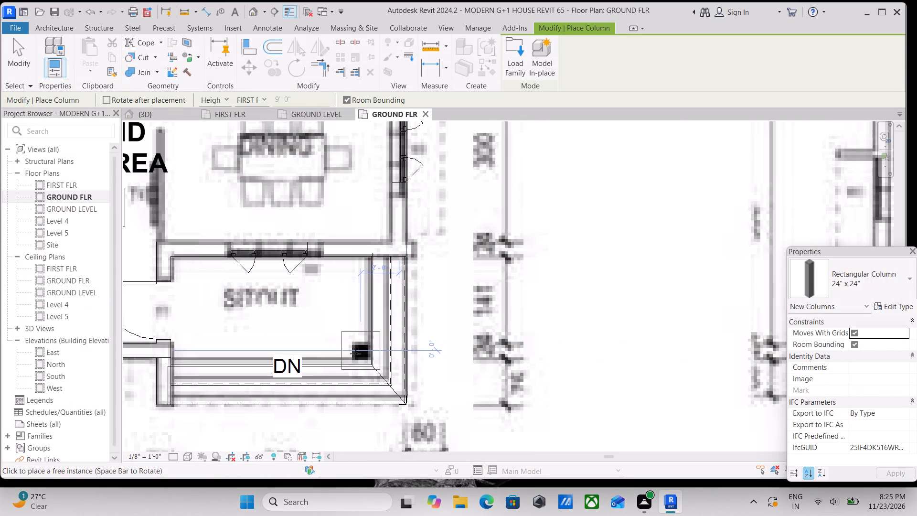
left_click(903, 299)
double_click(903, 299)
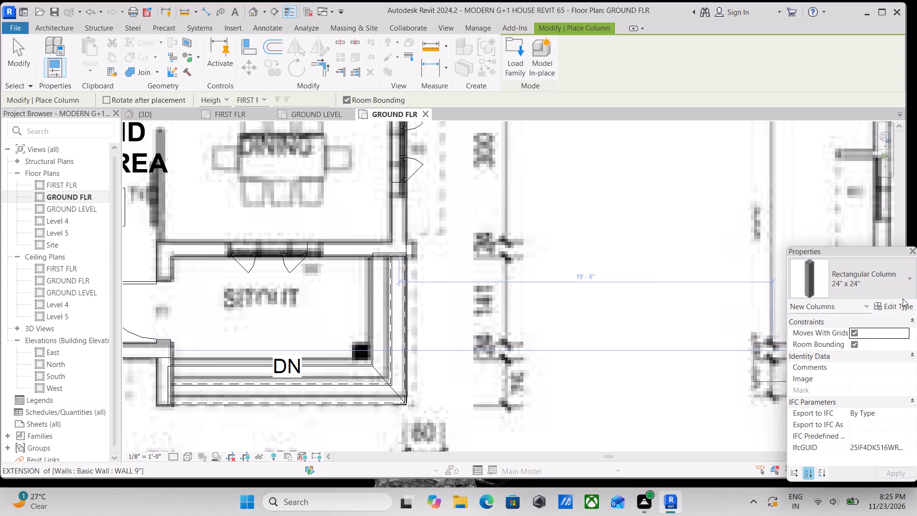
left_click(819, 344)
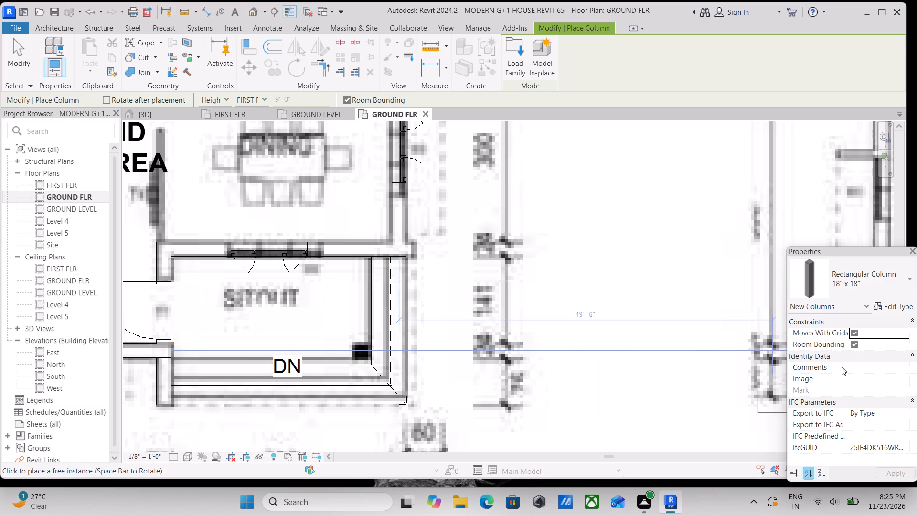
left_click(904, 304)
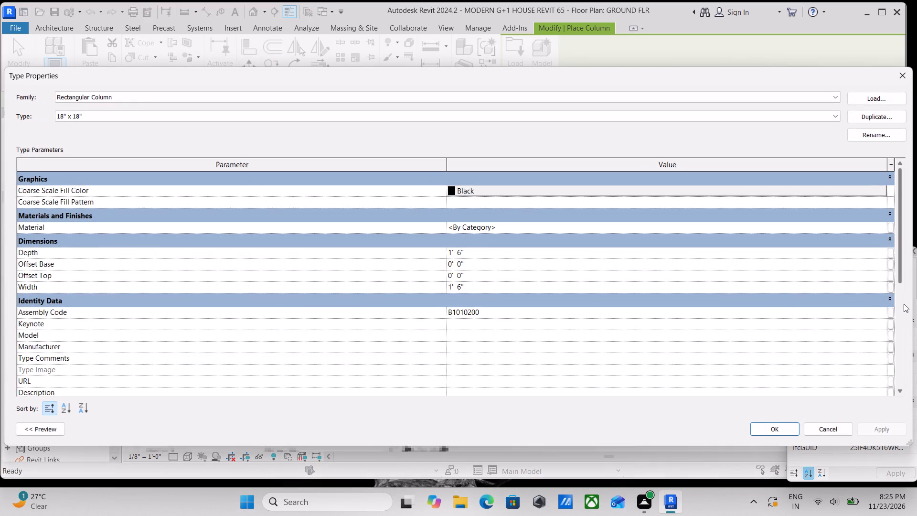
left_click(878, 117)
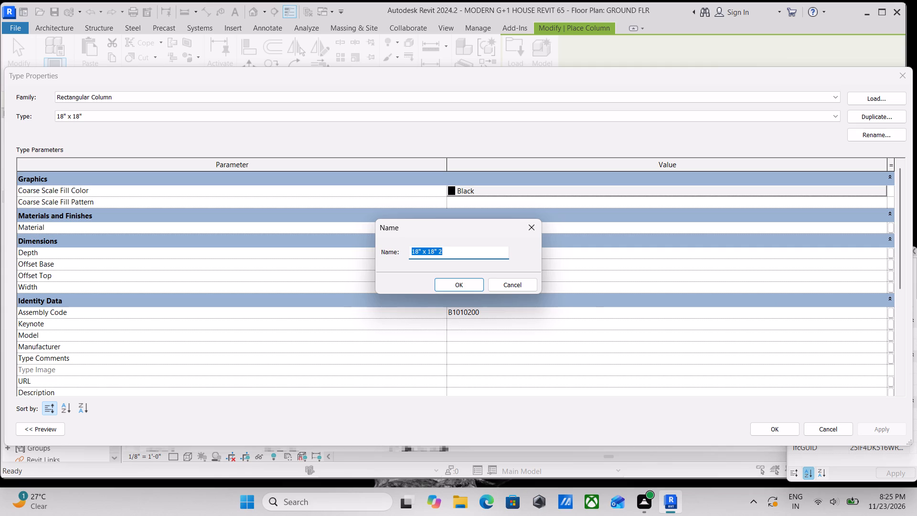
type("1'")
key("space")
type("x")
key("space")
key("1")
key("apostrophe")
left_click(463, 287)
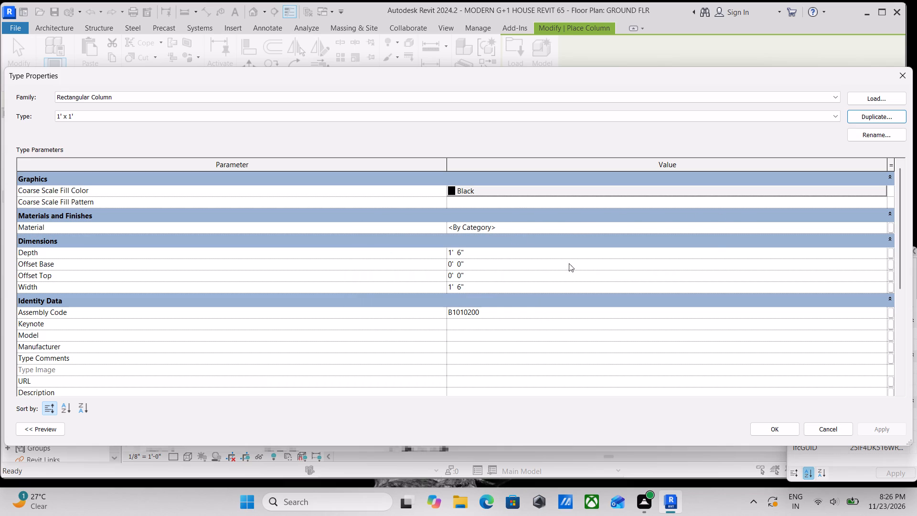
Set the new column type's width and depth to 1' each.
left_click(491, 286)
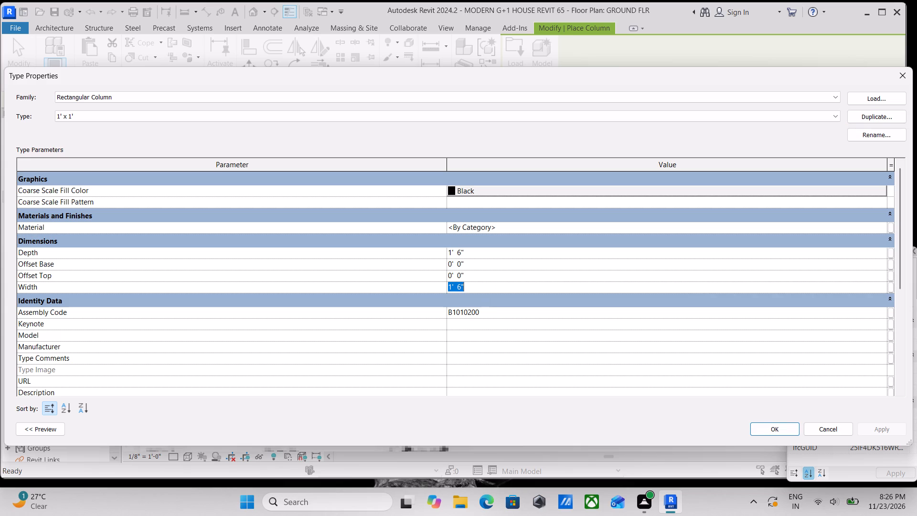
type("1'")
key("Return")
left_click(479, 252)
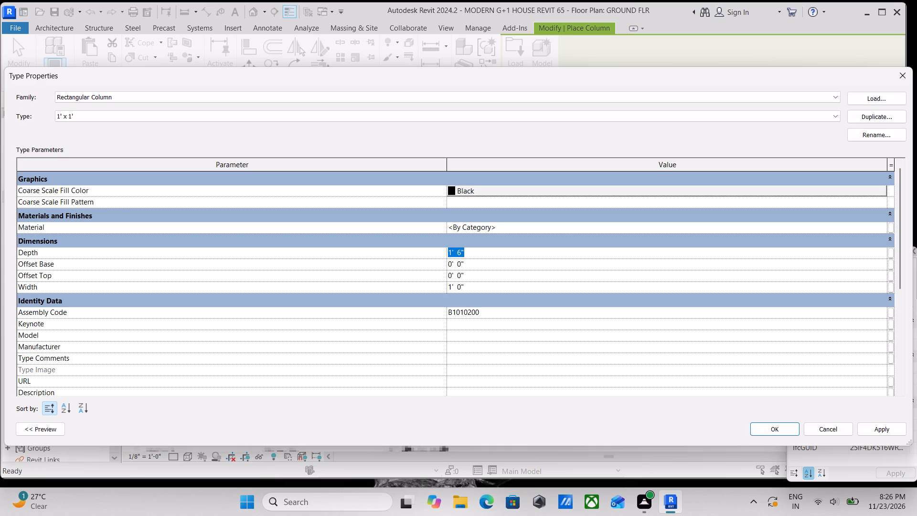
type("1'")
left_click(884, 429)
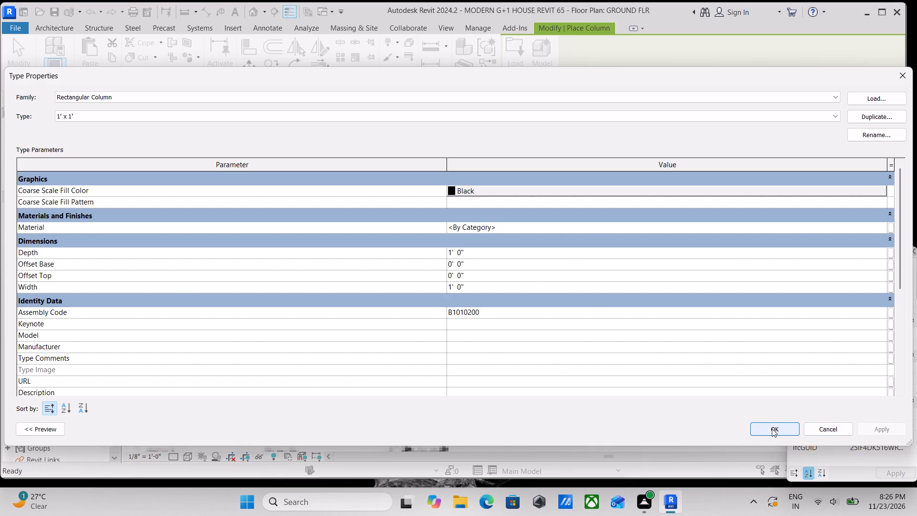
left_click(771, 429)
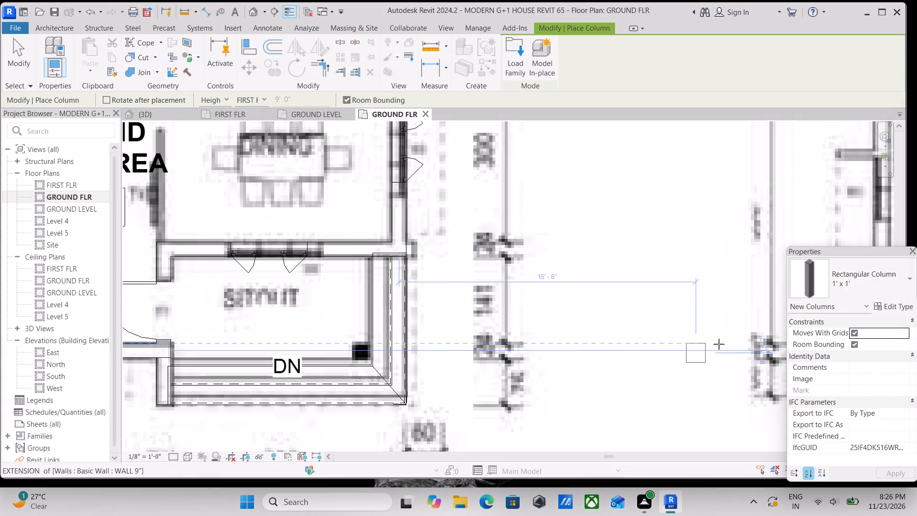
Assign SOFT COOL PAINT as the material of the 1' x 1' rectangular column type.
left_click(899, 307)
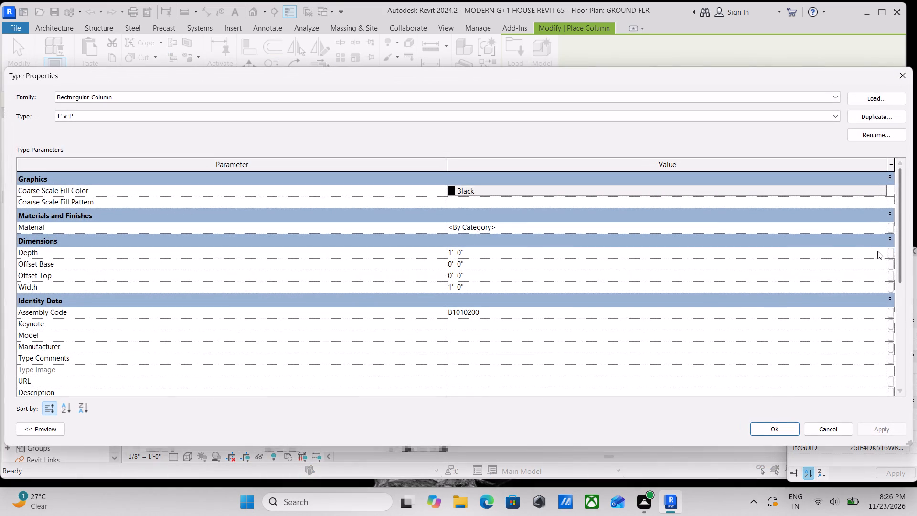
left_click(880, 225)
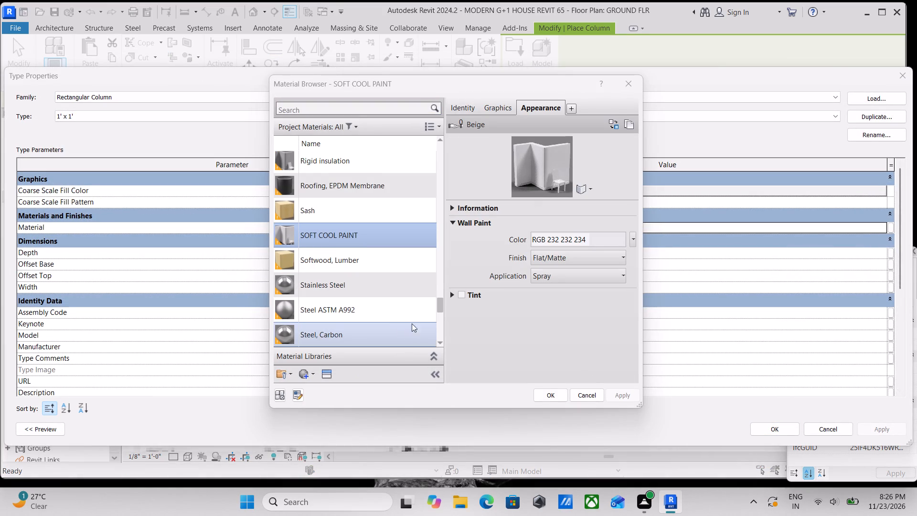
left_click(544, 393)
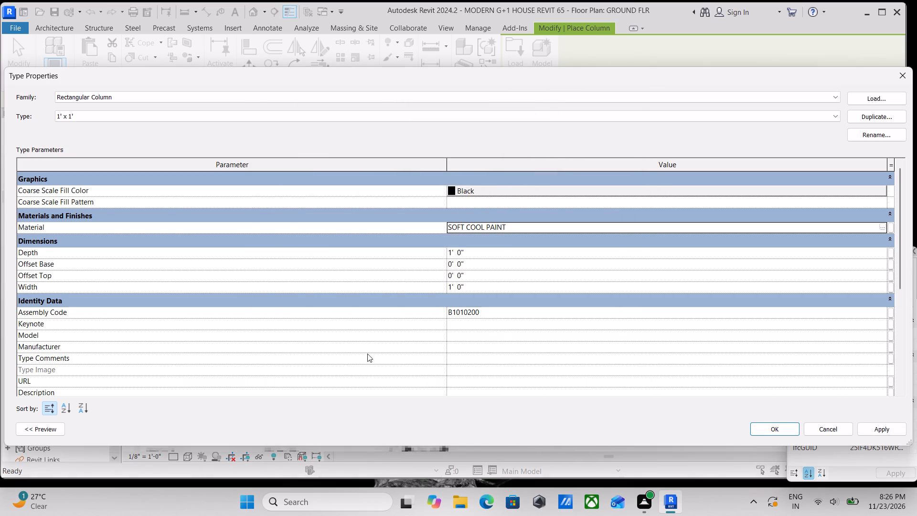
left_click(889, 431)
left_click(777, 428)
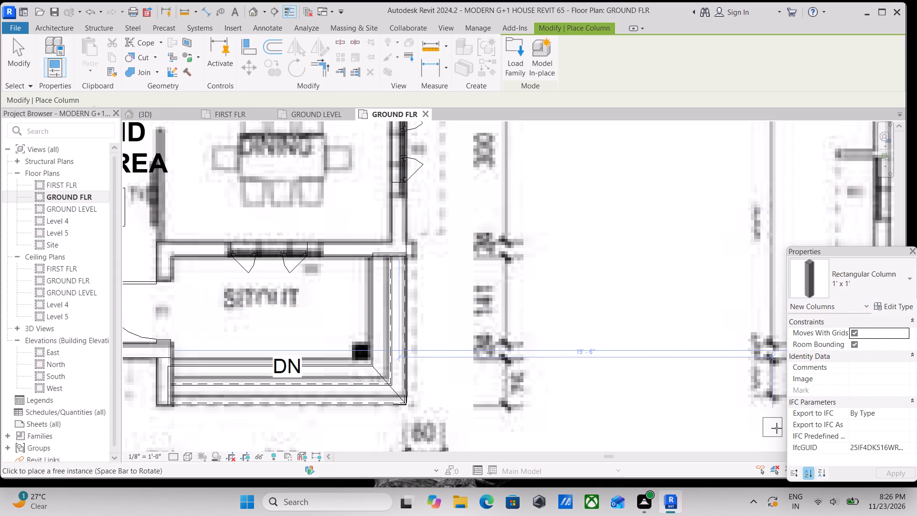
Place one 1' x 1' column over the filled black square at the sitout's outer corner, up to FIRST FLR.
scroll(402, 407, "up", 2)
scroll(402, 410, "down", 2)
middle_click_drag(419, 420, 465, 436)
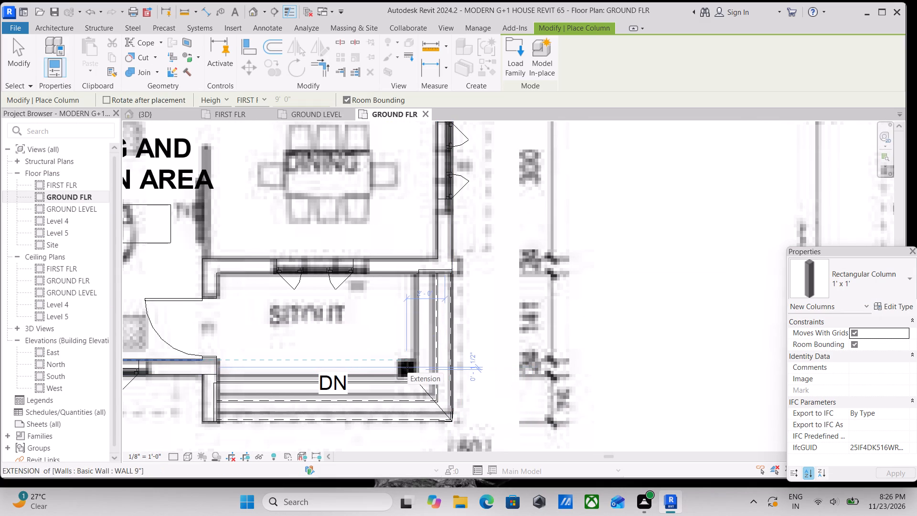
scroll(407, 367, "up", 3)
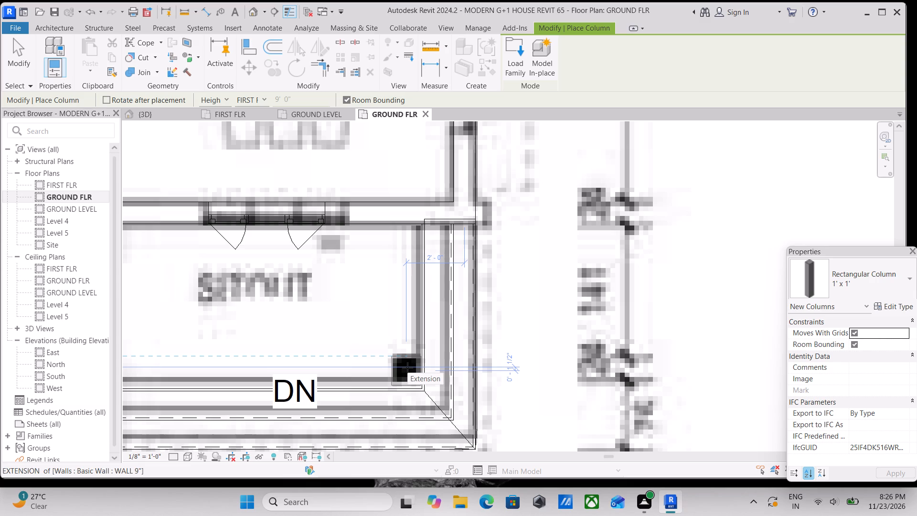
scroll(407, 367, "up", 2)
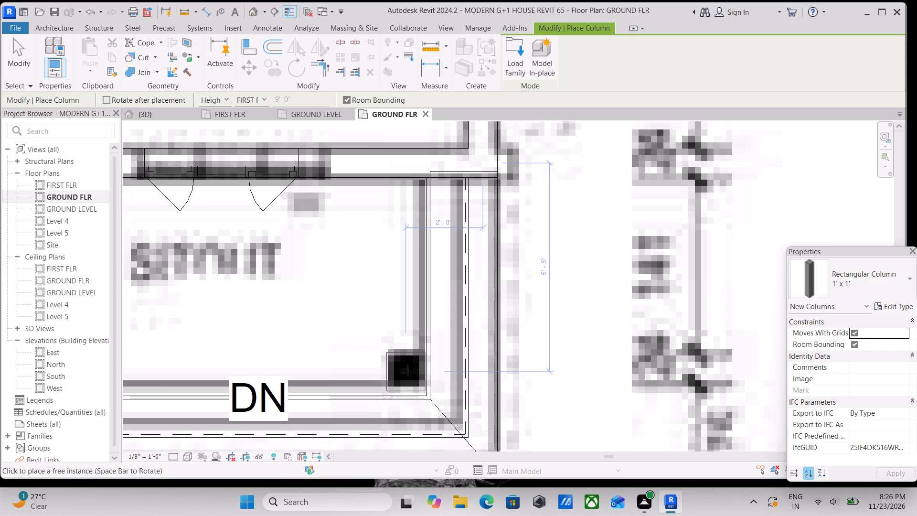
scroll(407, 370, "down", 4)
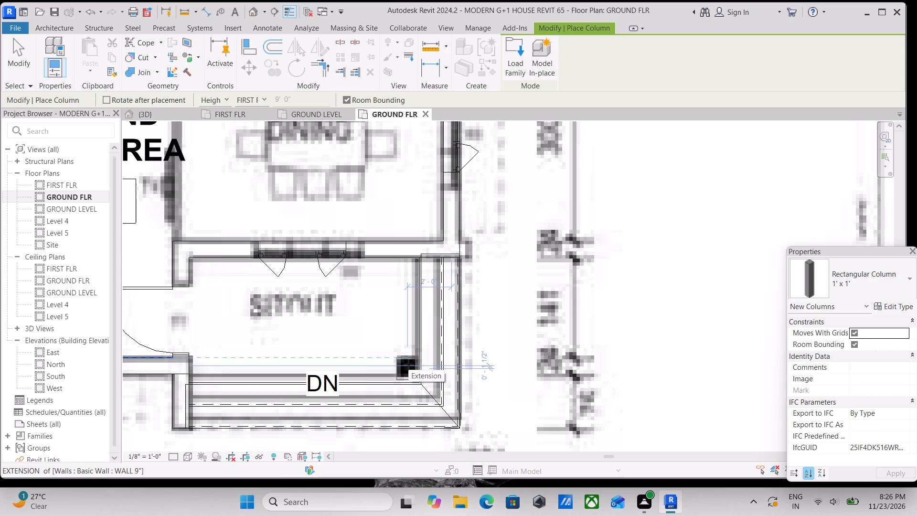
left_click(408, 364)
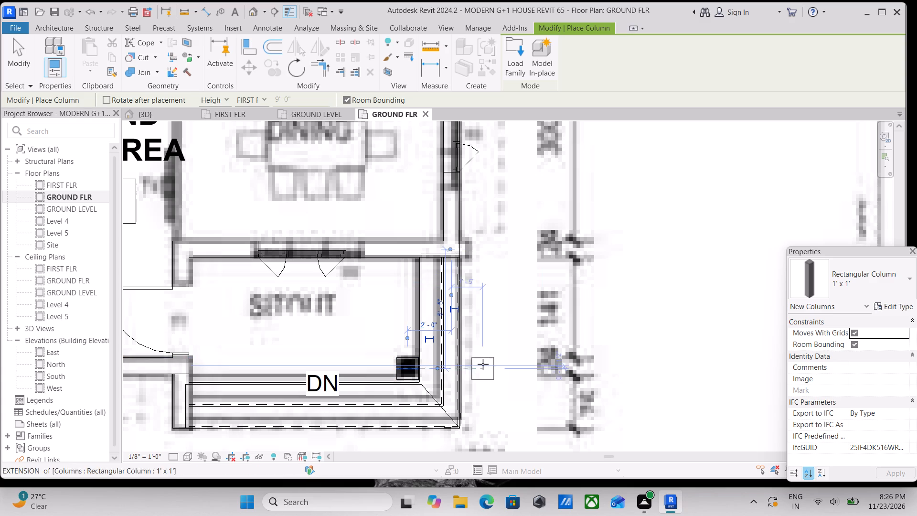
scroll(441, 363, "up", 3)
key("Escape")
key("Escape")
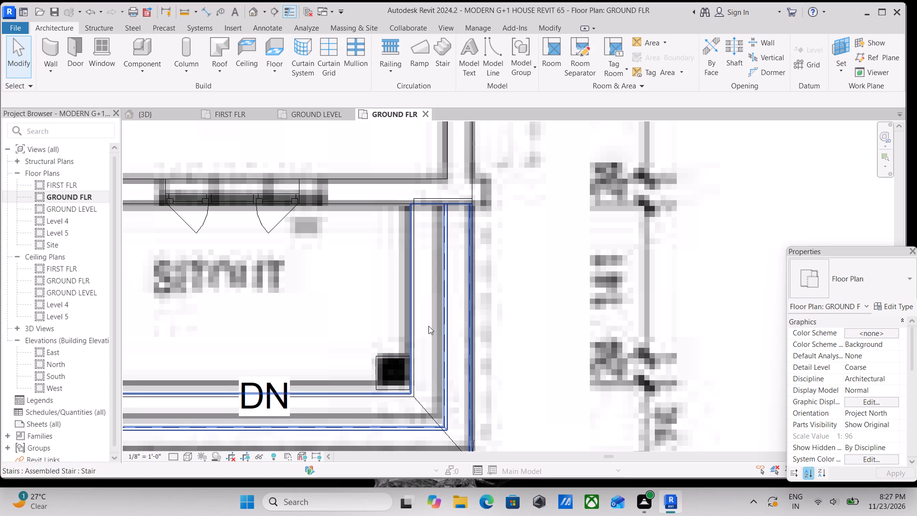
scroll(435, 351, "up", 2)
key("Escape")
scroll(525, 340, "down", 5)
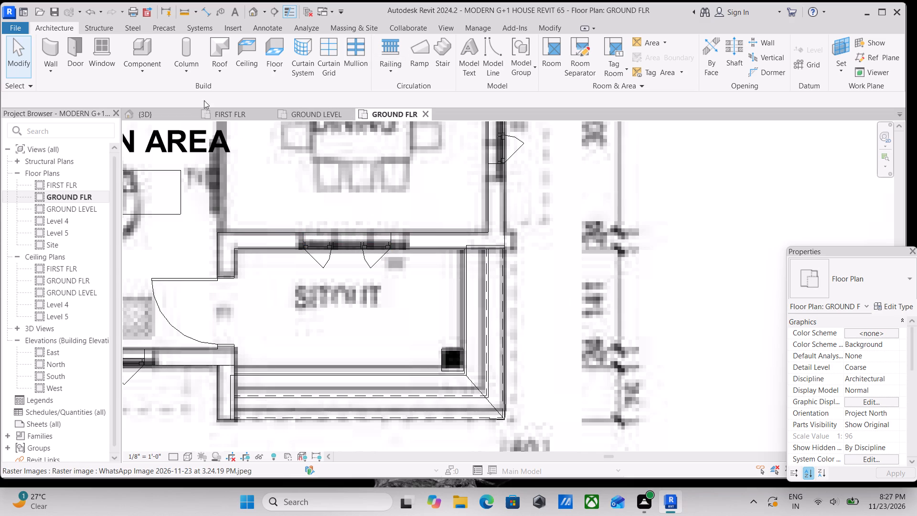
Examine the sitout's corner column, entrance steps and canopy in the 3D view.
left_click(176, 111)
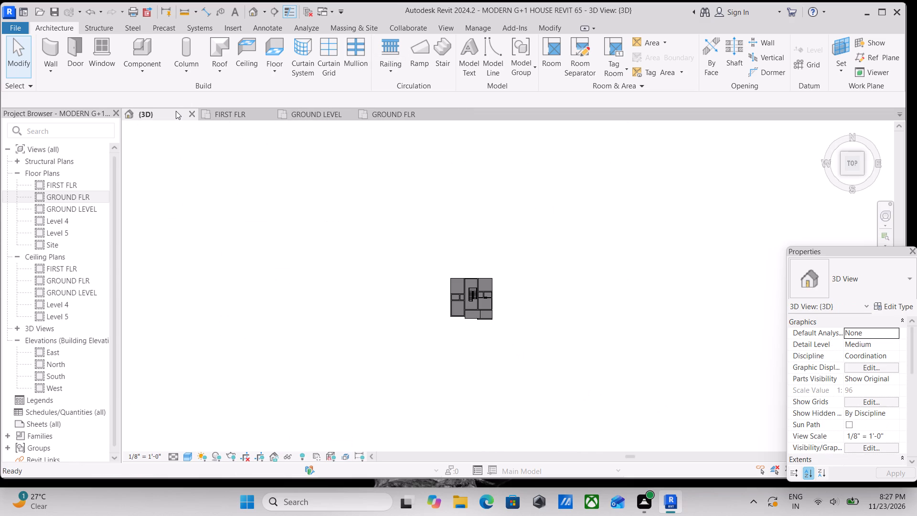
left_click(864, 174)
scroll(562, 343, "up", 4)
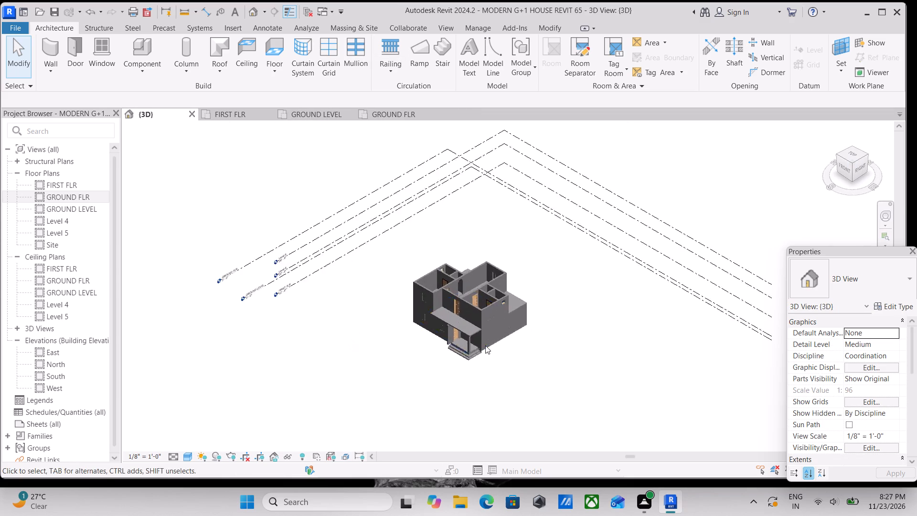
scroll(435, 355, "up", 4)
scroll(500, 345, "up", 9)
scroll(566, 381, "up", 4)
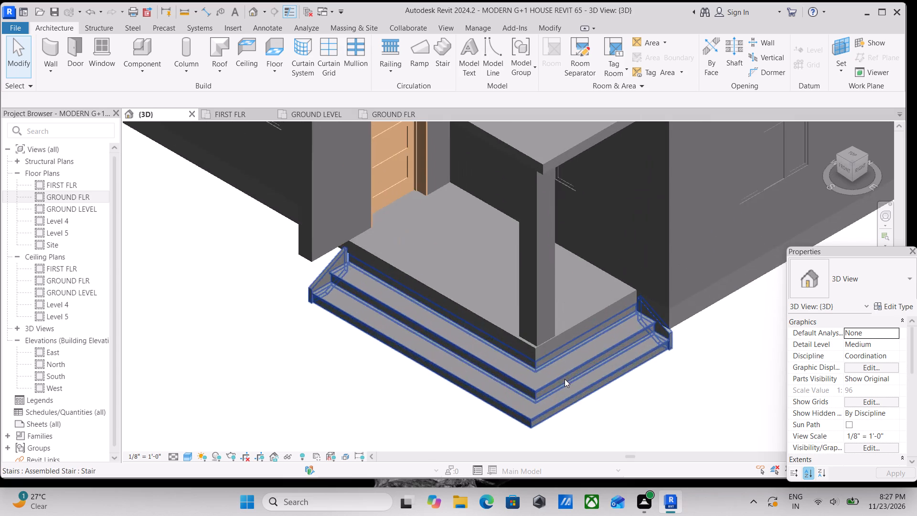
scroll(524, 349, "up", 4)
scroll(546, 322, "down", 3)
middle_click_drag(546, 322, 558, 393)
scroll(520, 300, "down", 4)
middle_click_drag(520, 300, 526, 348)
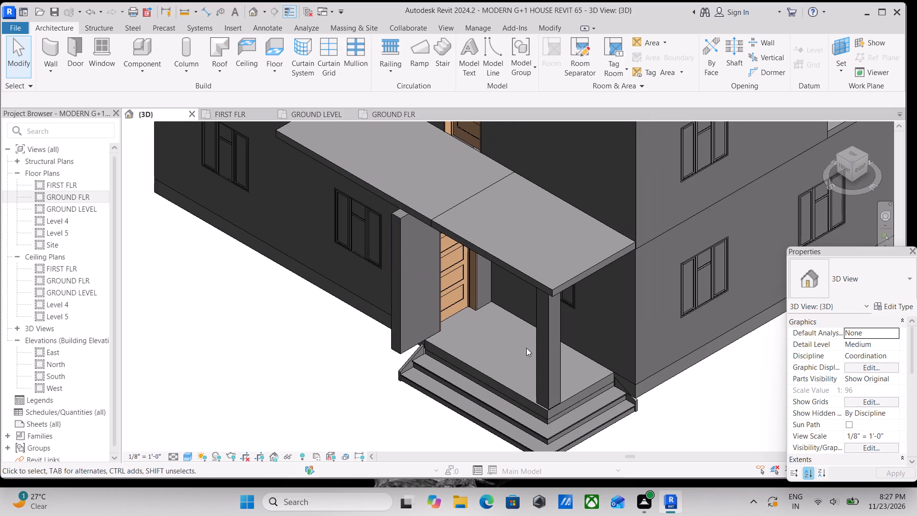
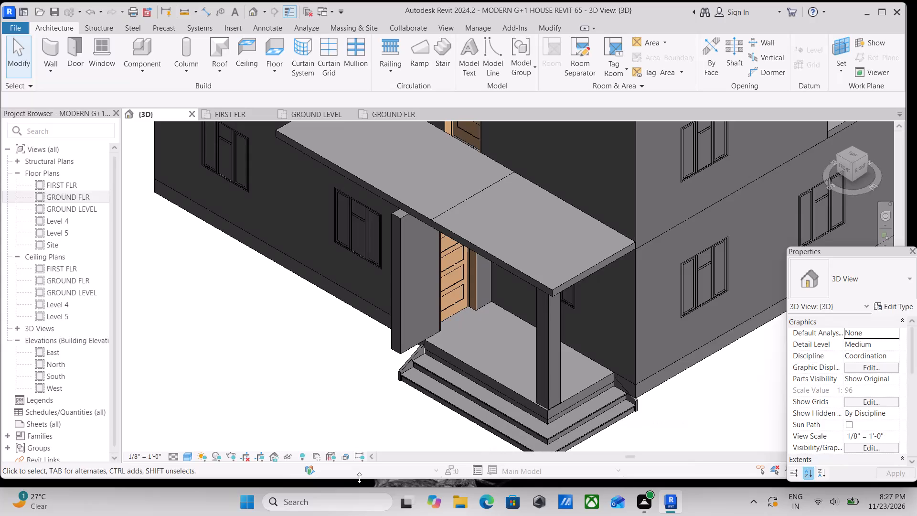
Examine the sitout's corner column up close and the whole house from outside in the 3D view.
scroll(359, 478, "up", 3)
scroll(551, 386, "up", 3)
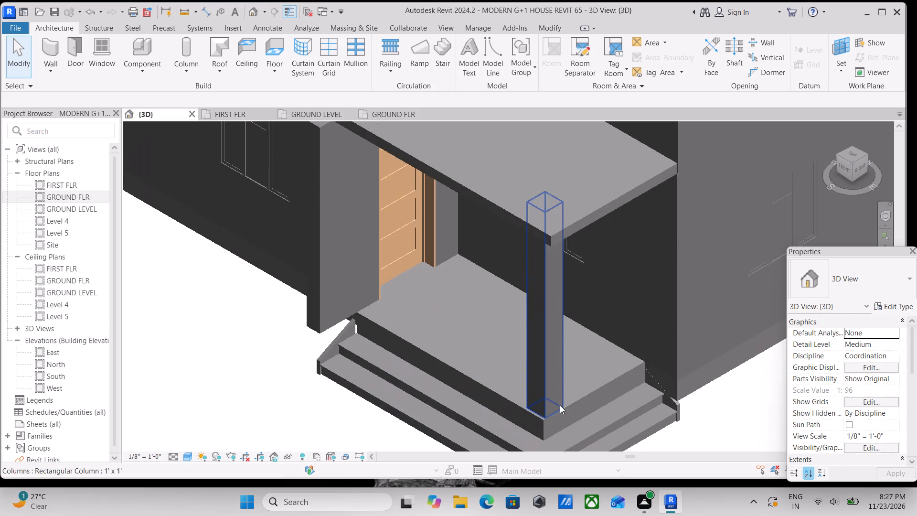
scroll(552, 351, "down", 1)
middle_click_drag(552, 351, 549, 383)
scroll(547, 397, "down", 2)
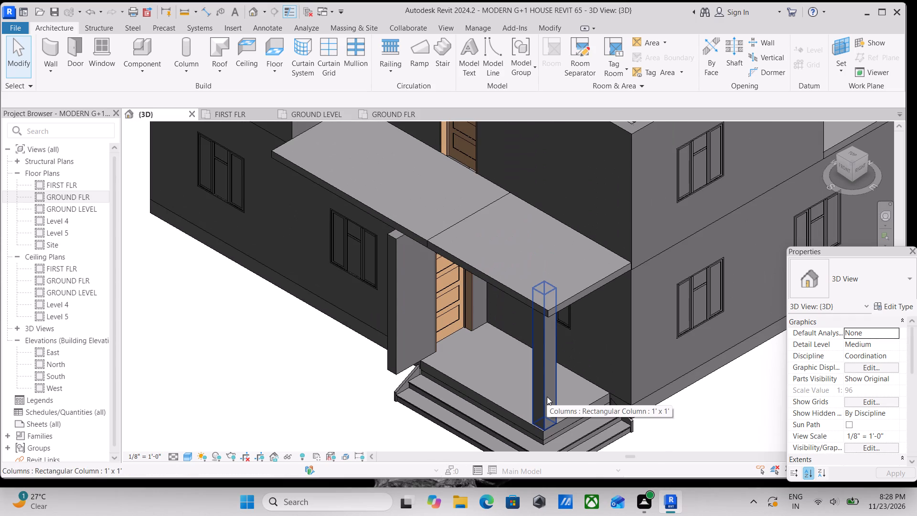
scroll(547, 397, "down", 3)
middle_click_drag(546, 400, 535, 459)
scroll(561, 394, "down", 1)
middle_click_drag(490, 344, 492, 350)
scroll(455, 372, "down", 2)
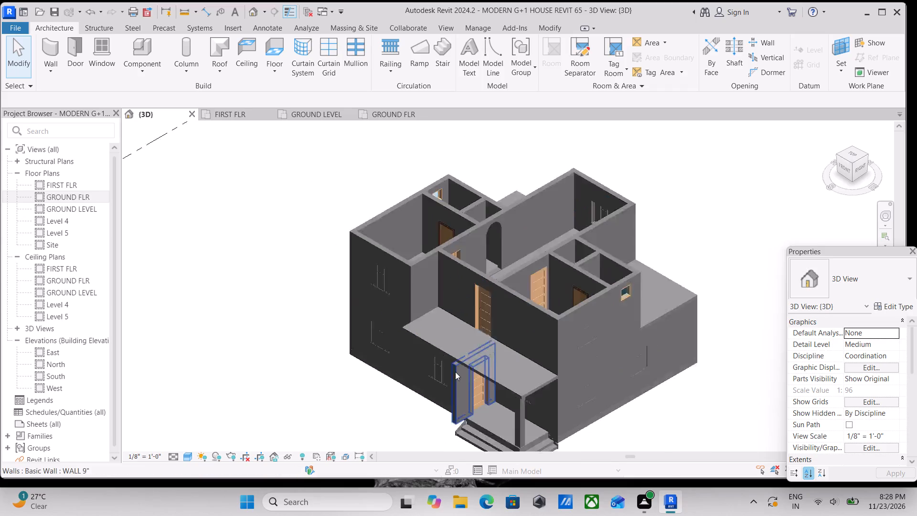
scroll(455, 372, "down", 3)
Study the reference rendering in the GROUND FLR plan, focusing on the front facade, sitout, canopy and balcony.
left_click(376, 114)
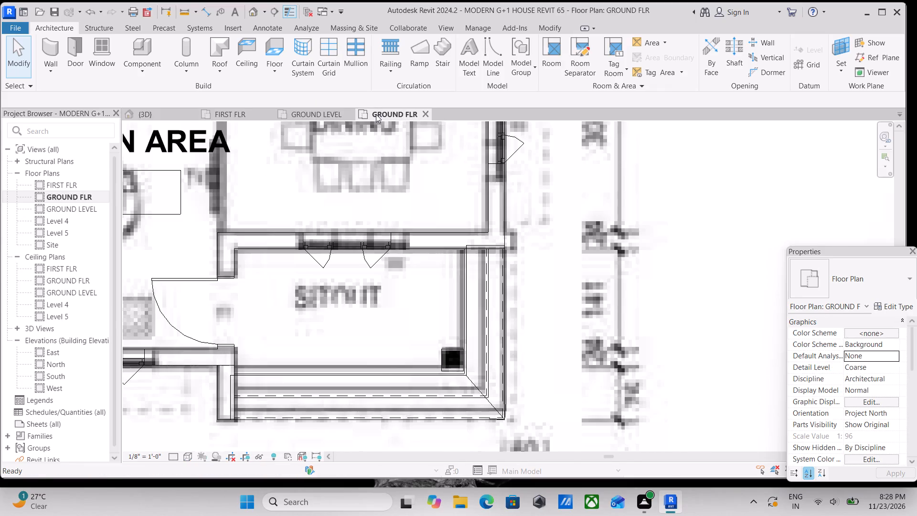
scroll(376, 122, "down", 5)
scroll(366, 216, "down", 4)
middle_click_drag(374, 227, 373, 275)
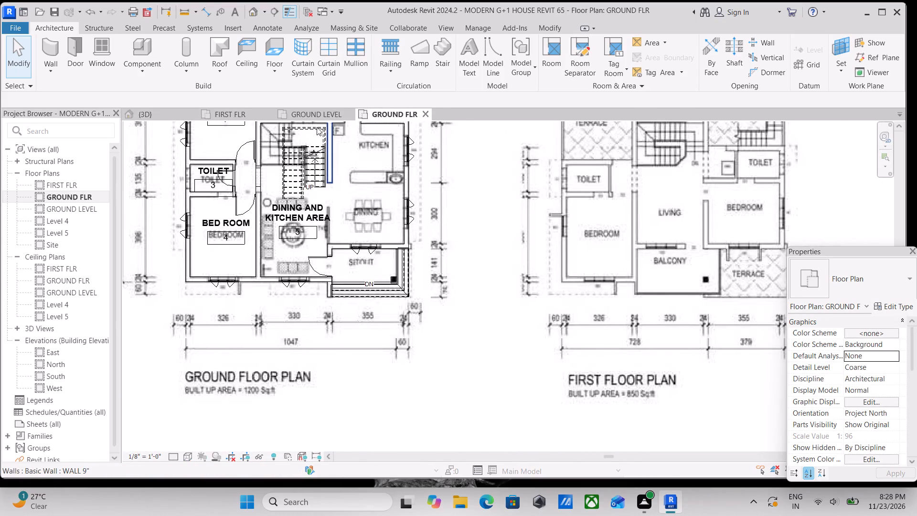
middle_click_drag(342, 176, 409, 353)
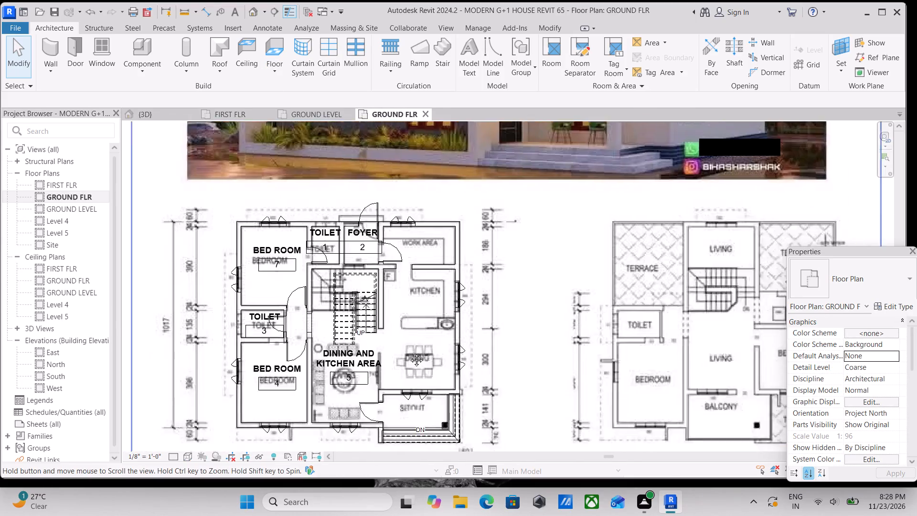
middle_click_drag(409, 353, 424, 386)
middle_click_drag(387, 241, 372, 292)
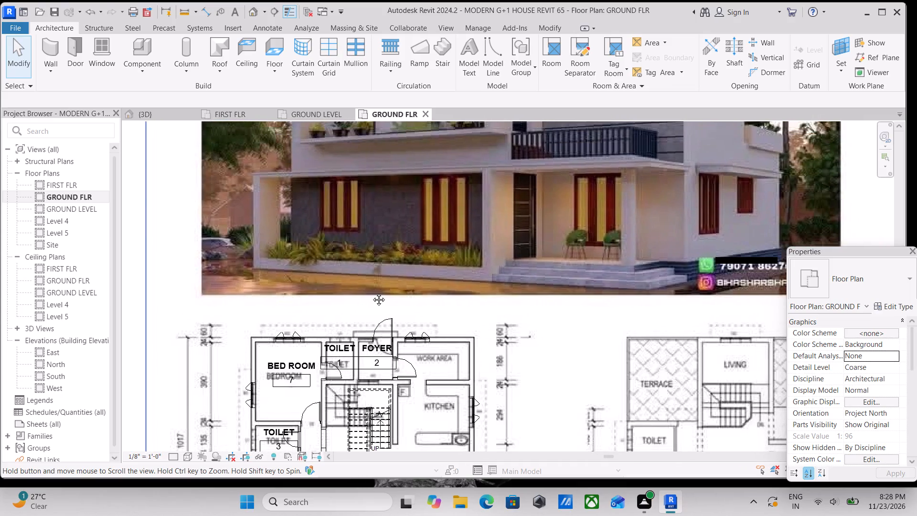
middle_click_drag(372, 292, 364, 297)
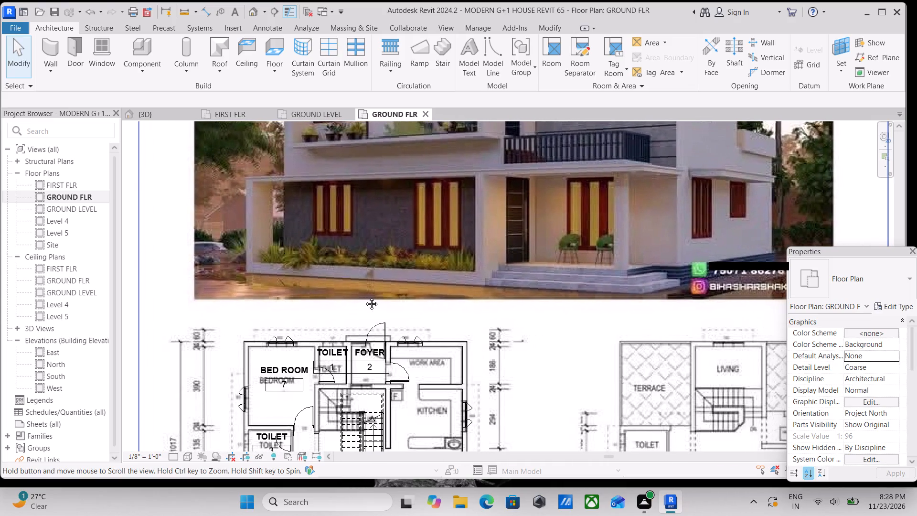
middle_click_drag(364, 297, 351, 296)
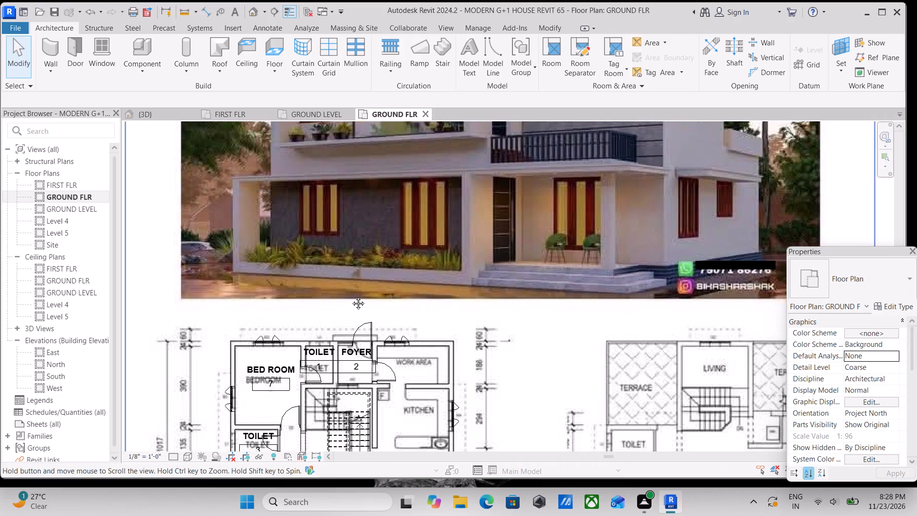
middle_click_drag(351, 296, 375, 358)
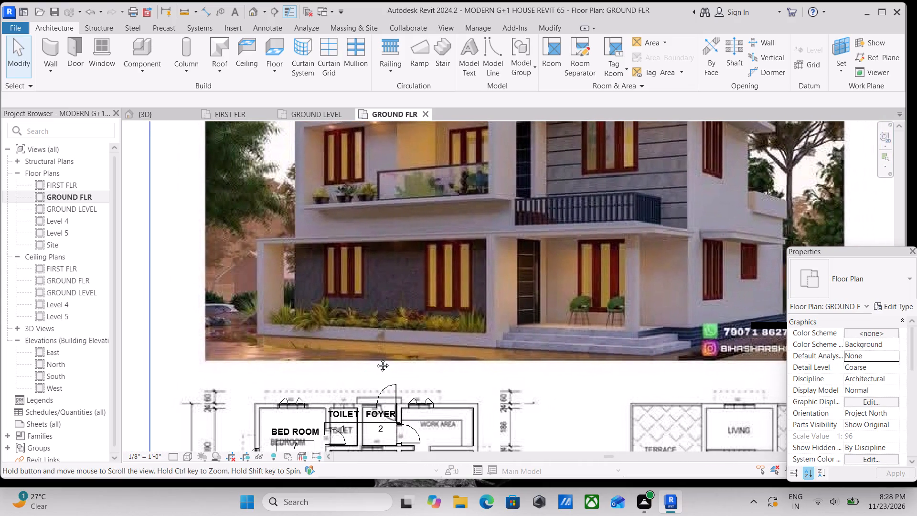
middle_click_drag(375, 358, 369, 361)
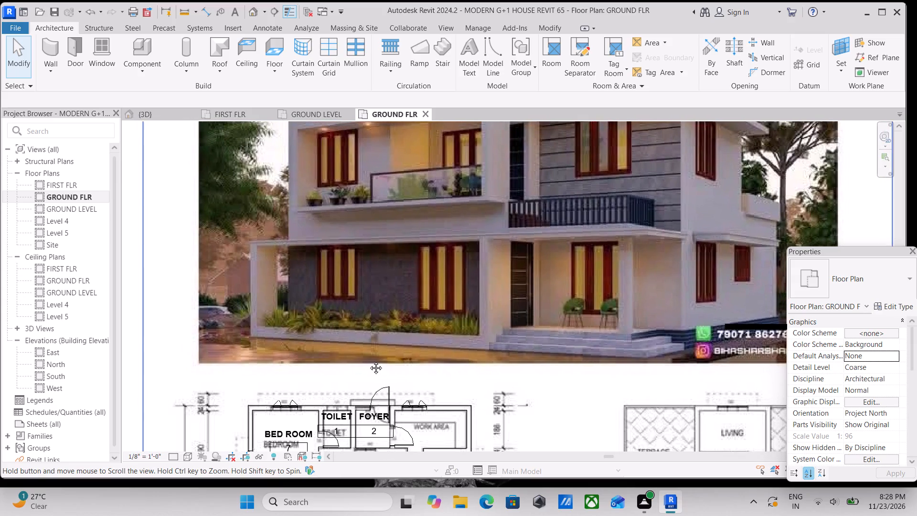
middle_click_drag(369, 361, 383, 372)
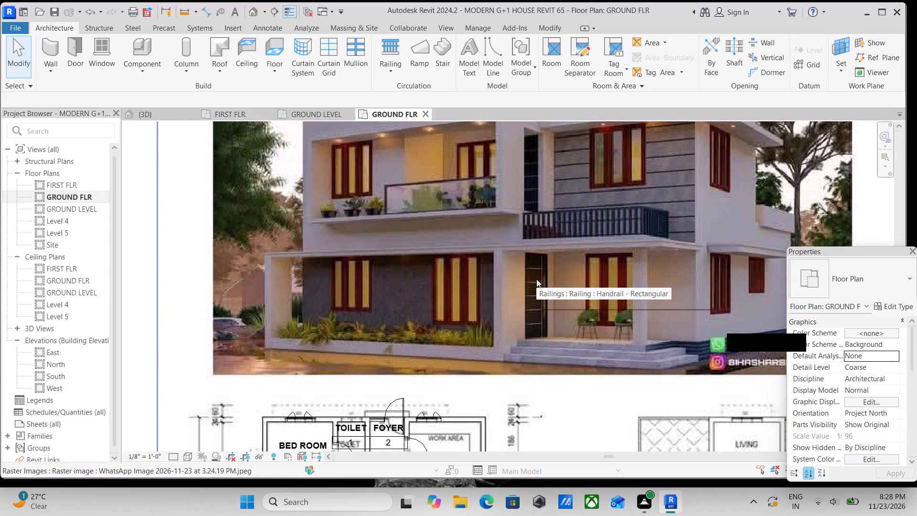
scroll(530, 279, "up", 2)
scroll(537, 241, "down", 3)
scroll(557, 274, "down", 1)
middle_click_drag(557, 274, 549, 307)
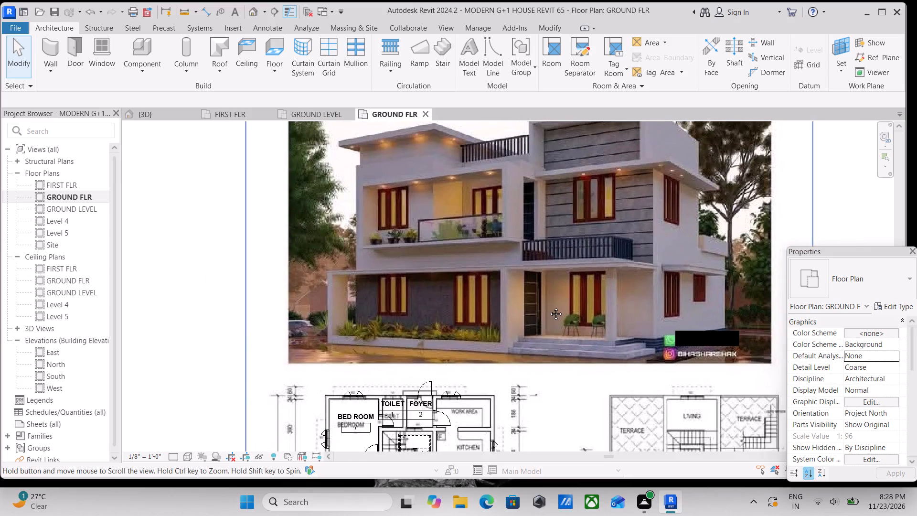
middle_click_drag(549, 307, 549, 308)
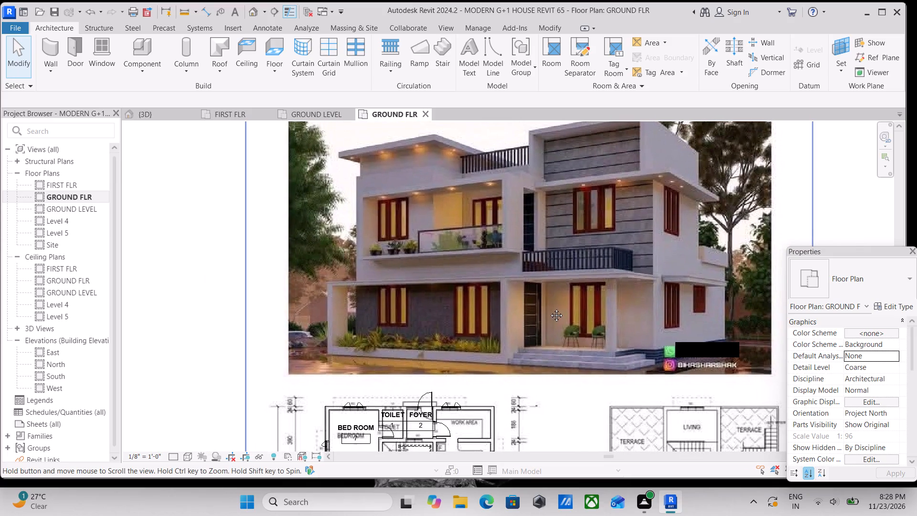
middle_click_drag(549, 308, 544, 310)
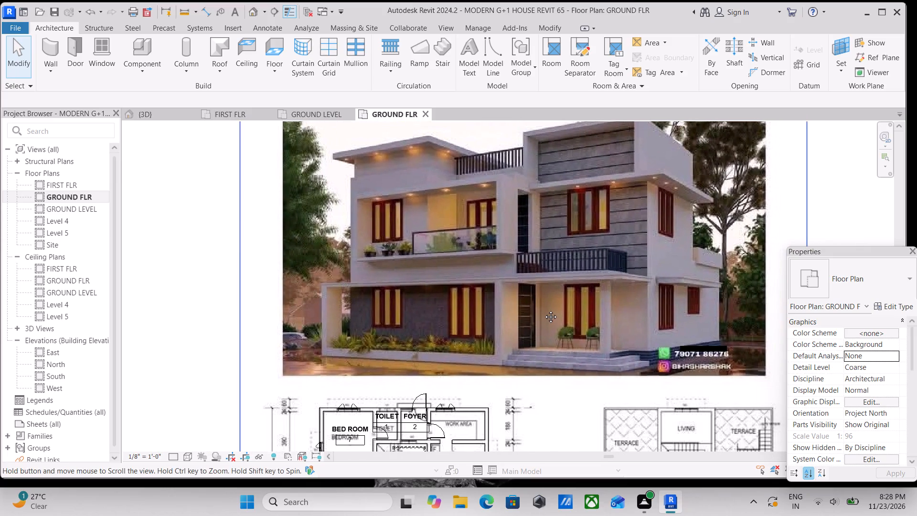
middle_click_drag(544, 310, 540, 307)
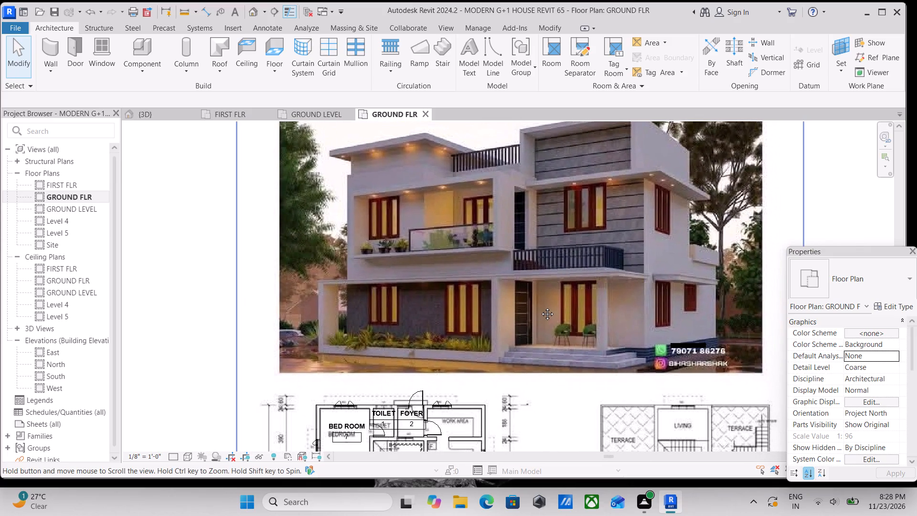
middle_click_drag(540, 307, 537, 305)
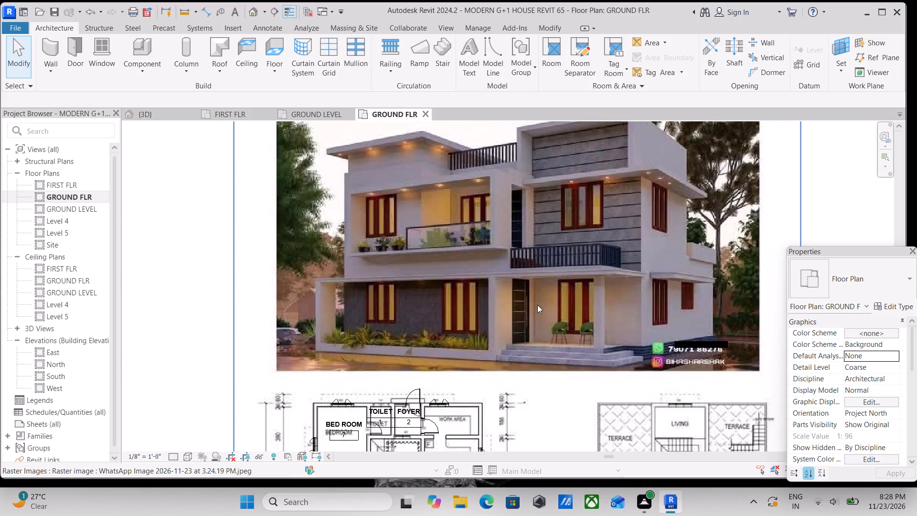
scroll(539, 328, "up", 1)
scroll(529, 269, "down", 3)
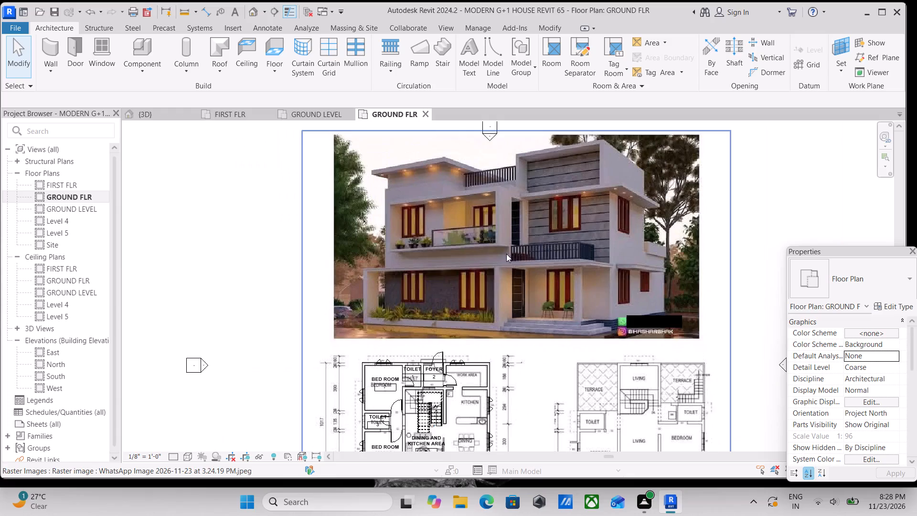
middle_click_drag(492, 238, 499, 203)
scroll(496, 295, "up", 1)
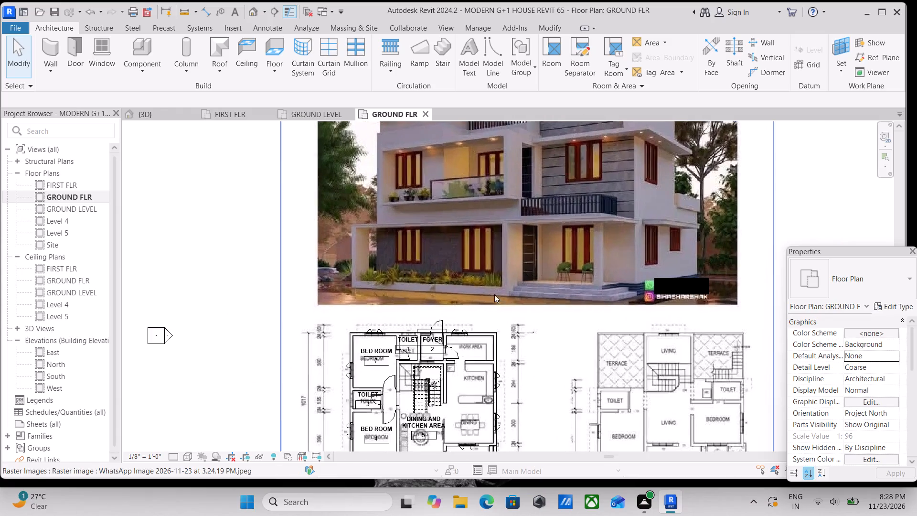
scroll(494, 294, "up", 1)
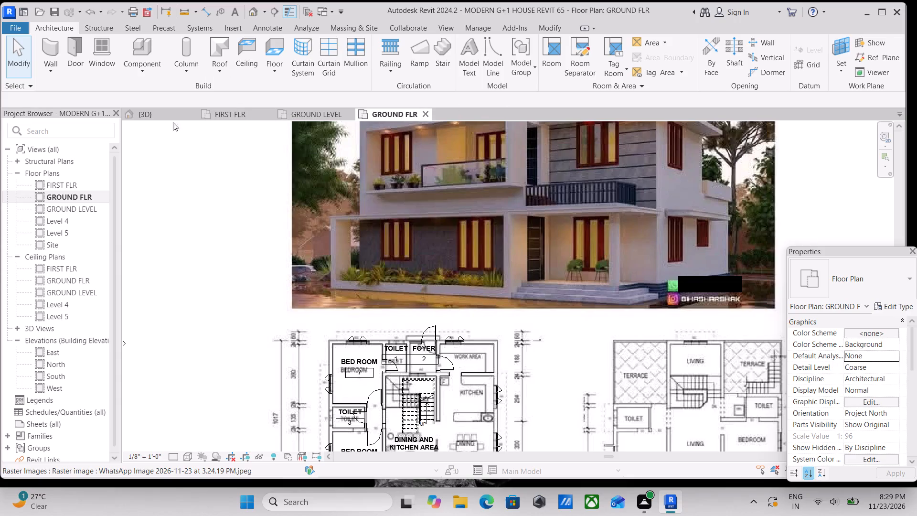
Examine the modelled house's front, canopy slab and upper-floor walls in the 3D view against the rendering.
left_click(141, 118)
scroll(514, 317, "up", 2)
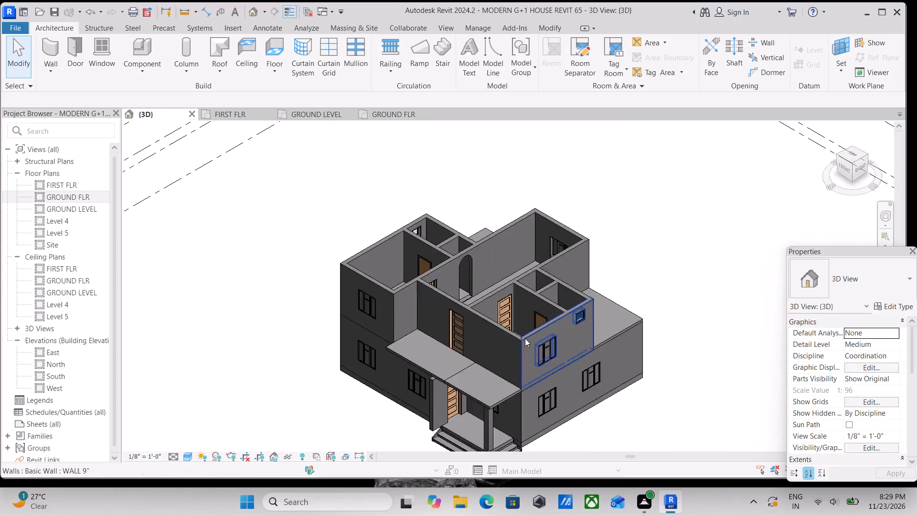
middle_click_drag(532, 291, 545, 247)
scroll(518, 365, "up", 1)
scroll(511, 278, "down", 1)
middle_click_drag(511, 278, 509, 291)
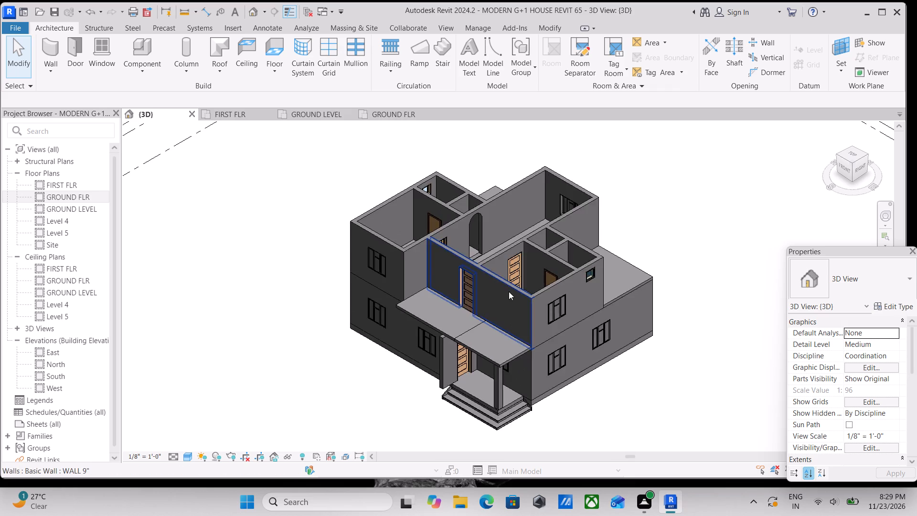
scroll(500, 279, "down", 2)
middle_click_drag(500, 279, 504, 294)
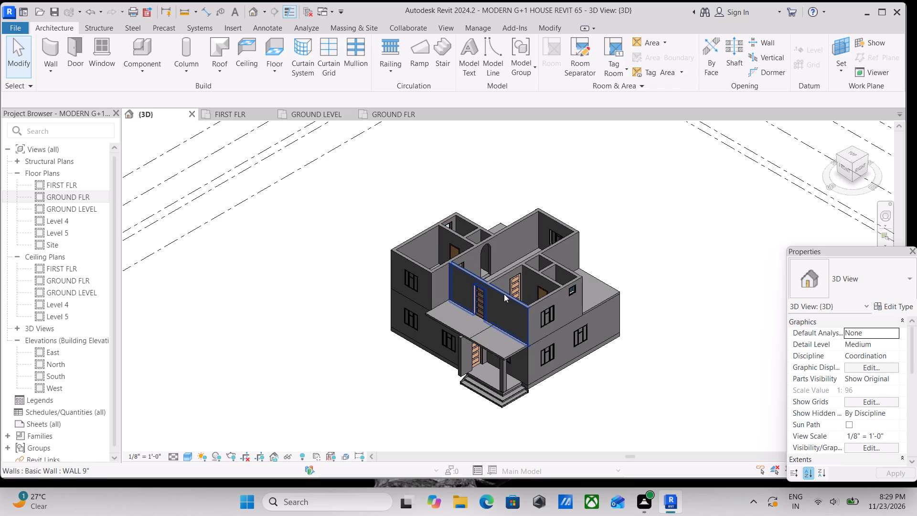
scroll(504, 292, "down", 3)
scroll(491, 290, "up", 1)
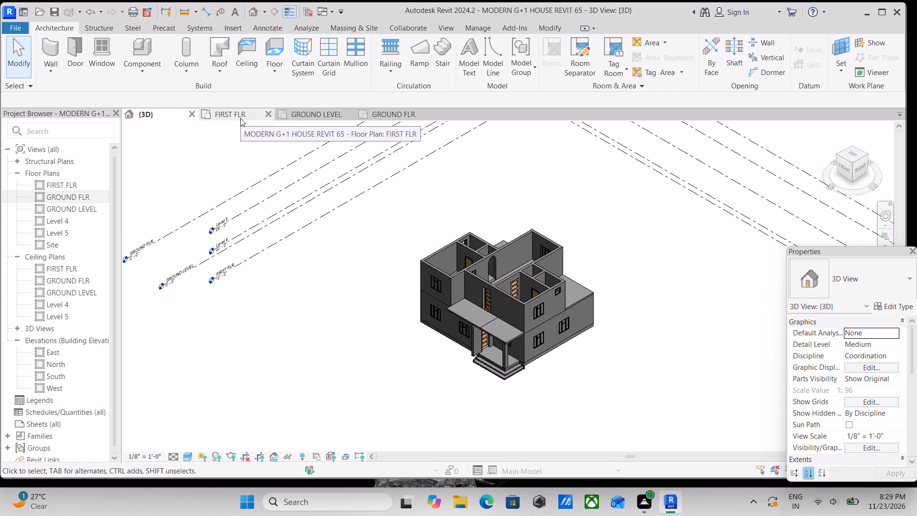
Study the reference rendering's roof, balcony and front facade in the GROUND LEVEL plan.
left_click(300, 112)
scroll(488, 258, "up", 1)
middle_click_drag(482, 257, 460, 322)
scroll(480, 258, "down", 1)
middle_click_drag(455, 235, 463, 278)
scroll(542, 278, "up", 1)
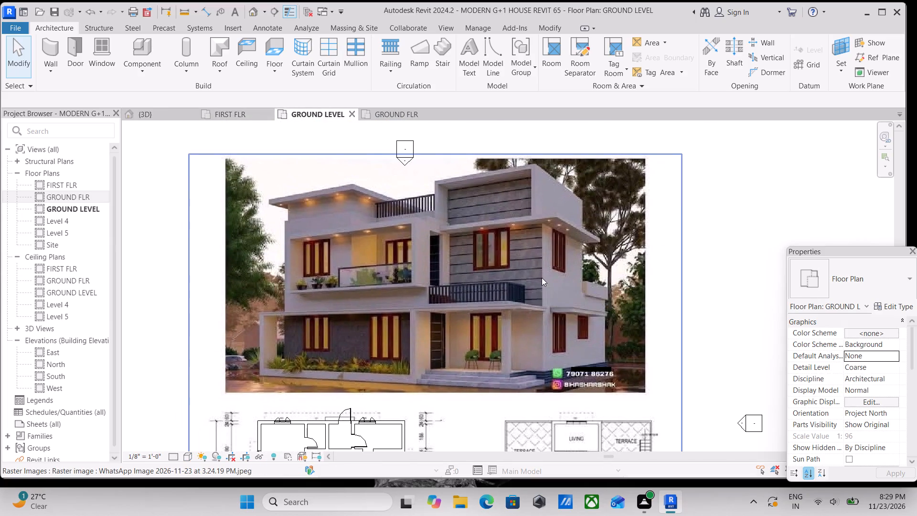
scroll(511, 232, "down", 2)
middle_click_drag(511, 232, 490, 270)
scroll(490, 270, "up", 1)
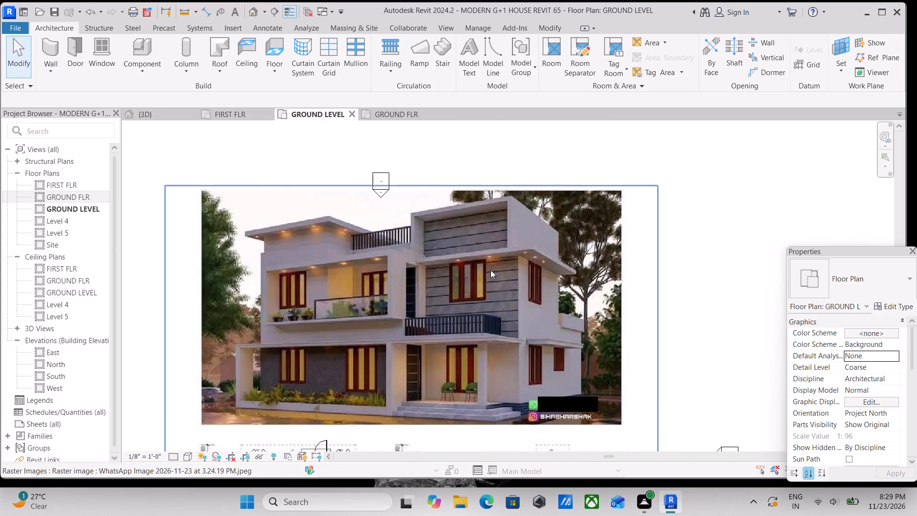
scroll(400, 272, "up", 1)
scroll(400, 272, "down", 2)
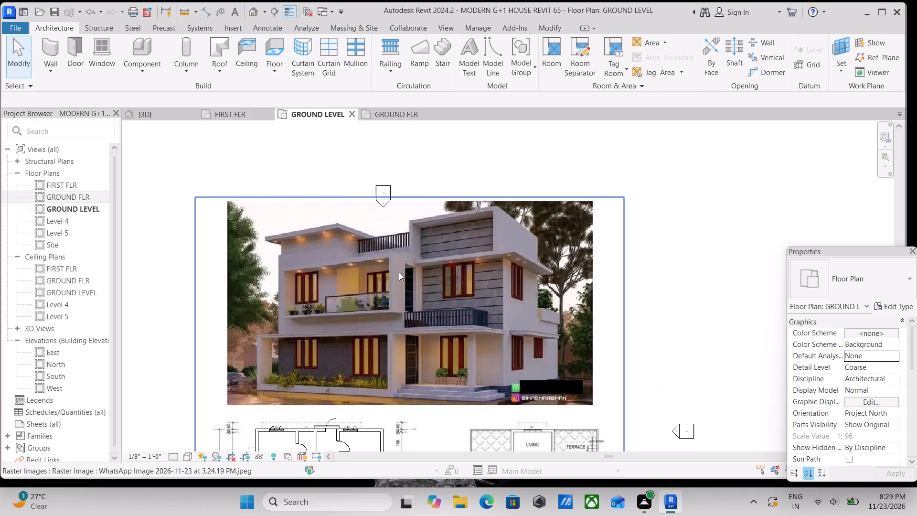
scroll(510, 173, "down", 2)
middle_click_drag(502, 180, 506, 211)
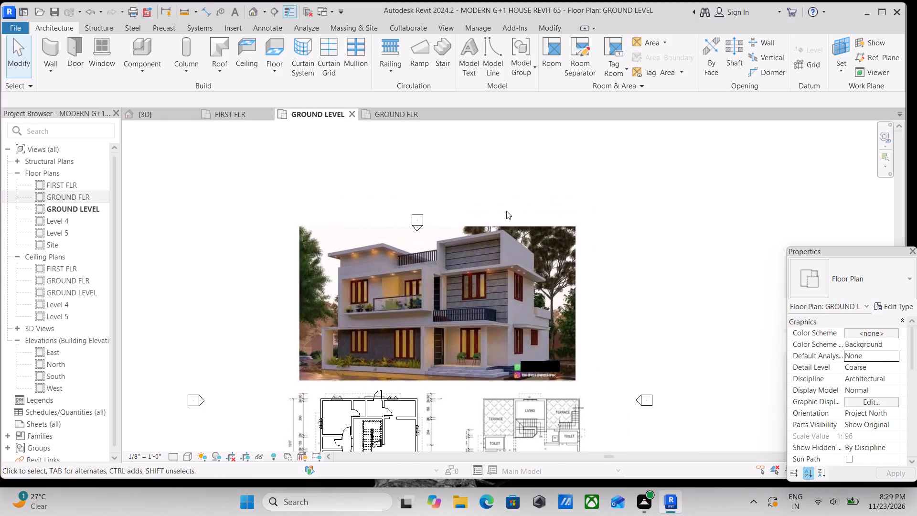
scroll(552, 175, "down", 3)
middle_click(537, 165)
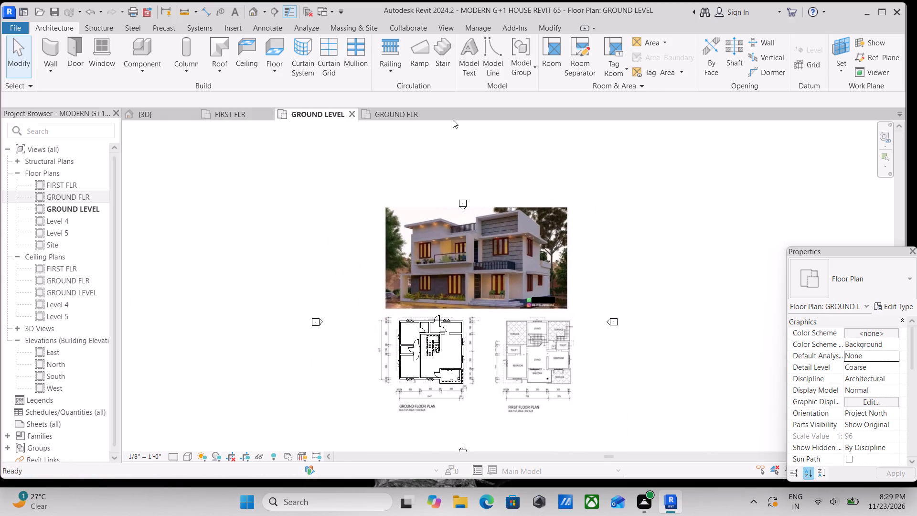
Compare the 3D model with the FIRST FLR plan, examining its rooms, stairs, balcony and terrace areas.
left_click(392, 115)
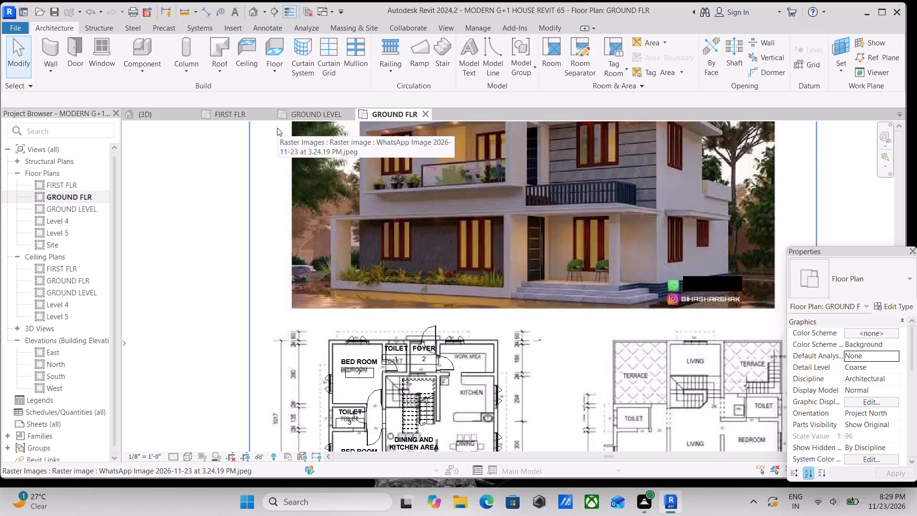
left_click(243, 115)
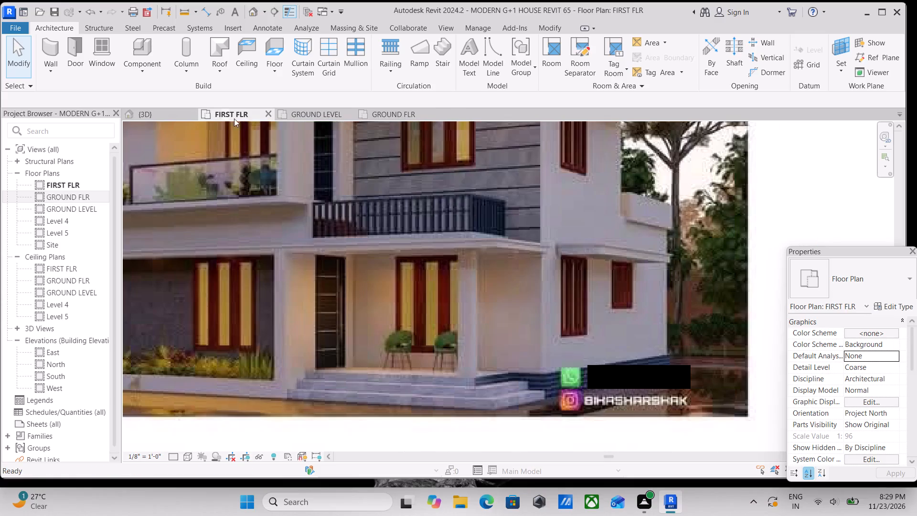
left_click(139, 116)
scroll(502, 291, "up", 2)
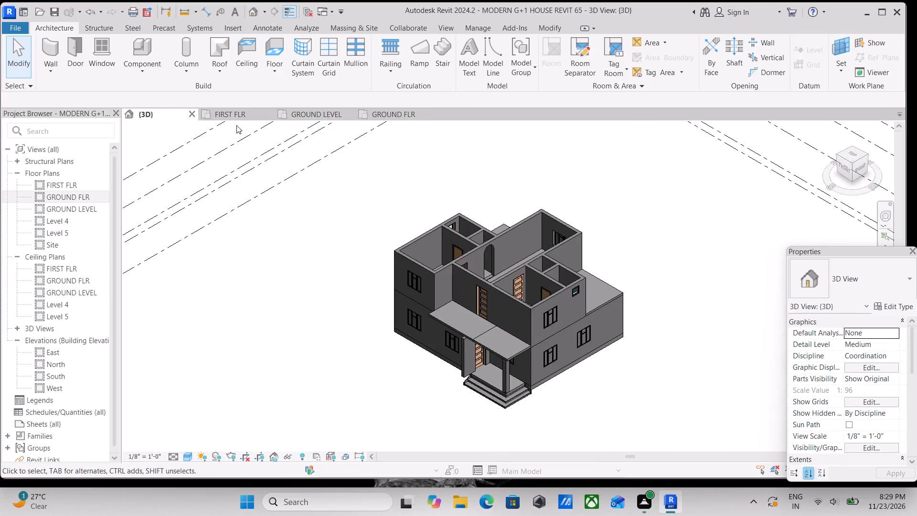
left_click(229, 110)
scroll(604, 285, "down", 1)
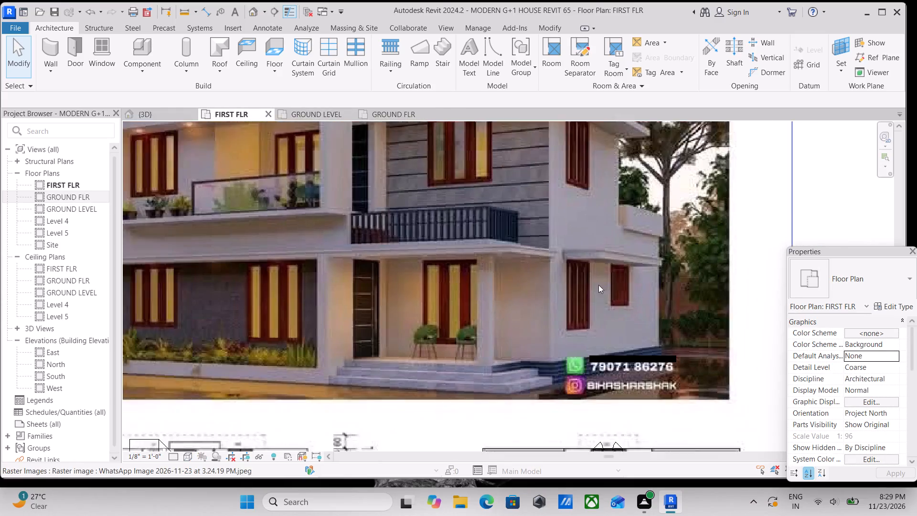
scroll(598, 285, "down", 1)
middle_click_drag(583, 244, 583, 126)
middle_click_drag(582, 305, 538, 195)
scroll(575, 344, "up", 3)
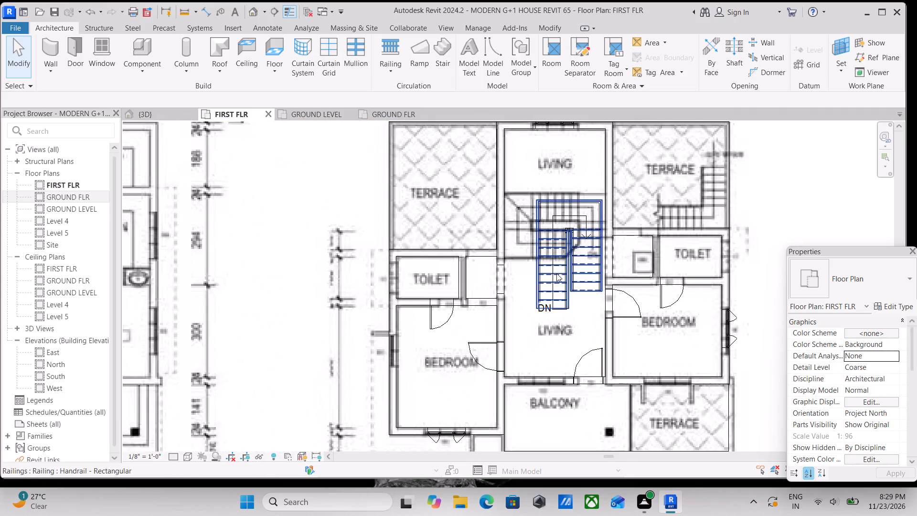
Examine the rear terraces, living area and stairs in the FIRST FLR plan.
middle_click_drag(556, 273, 534, 277)
middle_click_drag(477, 208, 498, 266)
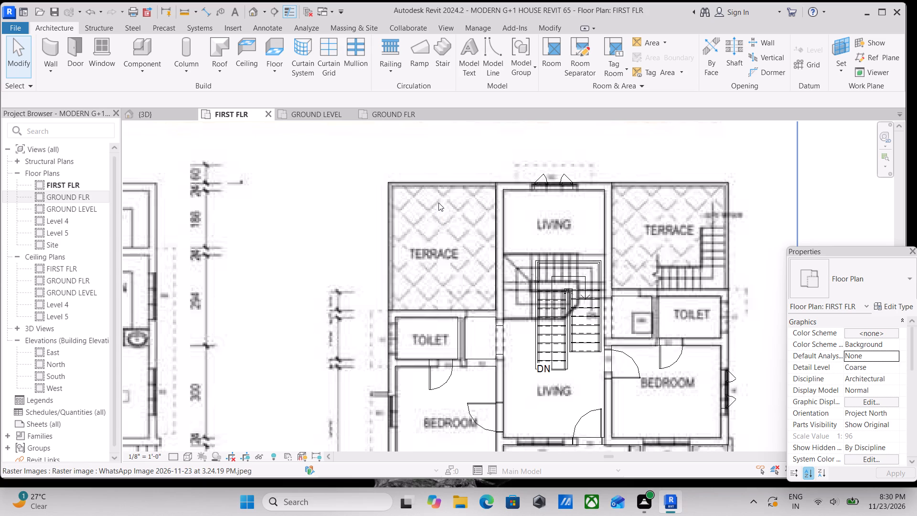
scroll(576, 175, "up", 3)
middle_click_drag(501, 196, 490, 176)
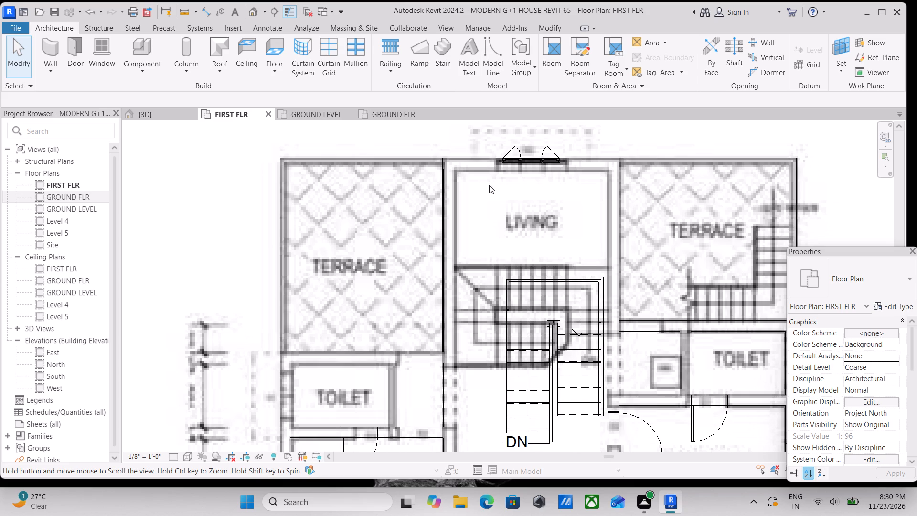
middle_click_drag(489, 185, 495, 163)
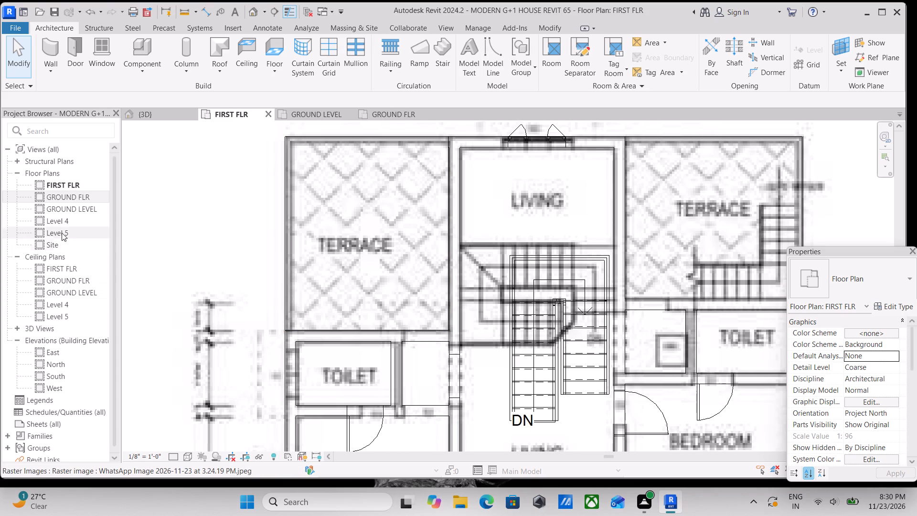
Open the Level 4 floor plan and set its underlay base level to Level 4.
double_click(63, 222)
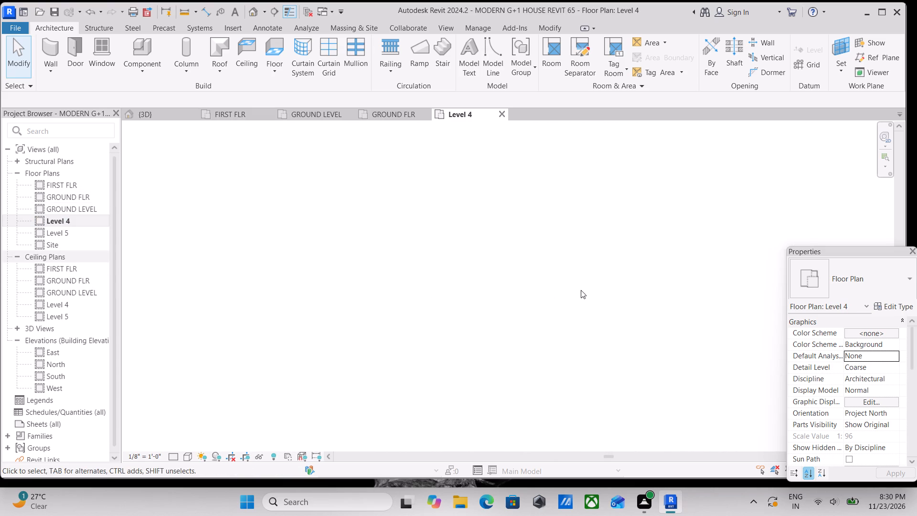
scroll(581, 290, "down", 3)
scroll(648, 299, "down", 1)
middle_click_drag(633, 300, 523, 289)
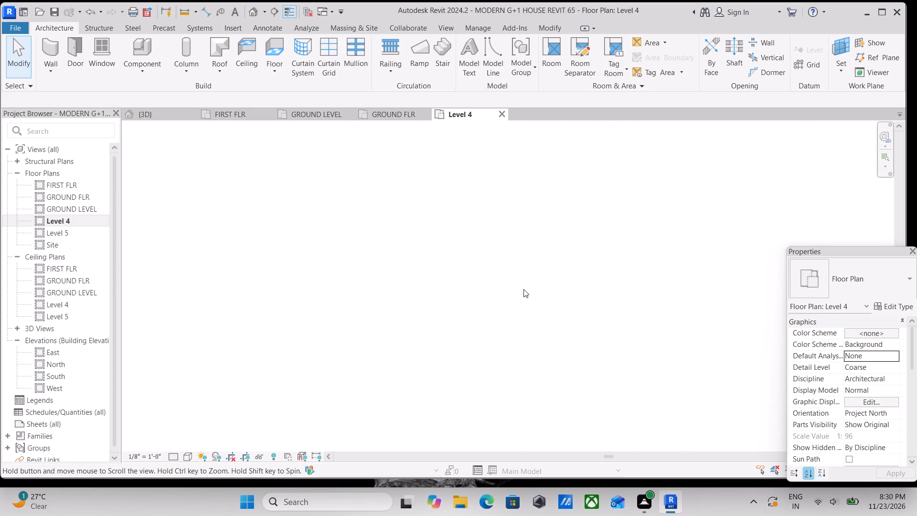
scroll(559, 317, "down", 1)
scroll(886, 431, "down", 1)
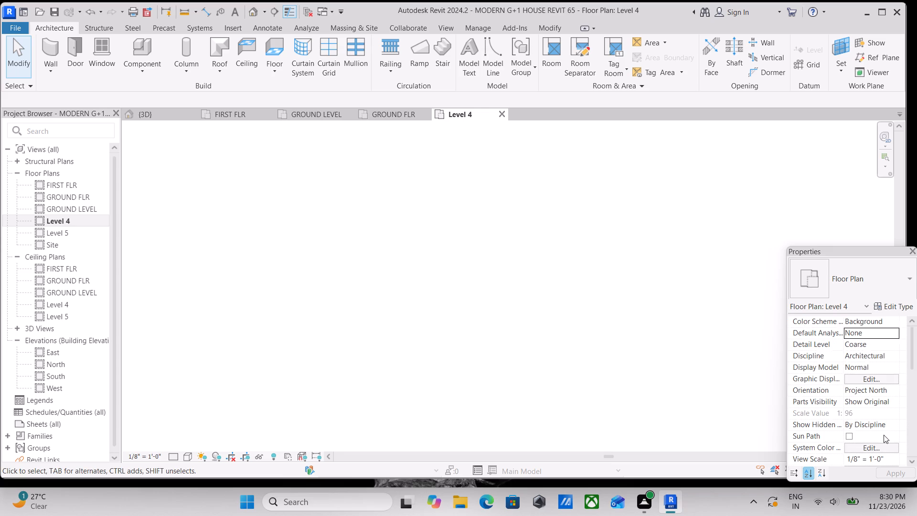
scroll(881, 445, "down", 1)
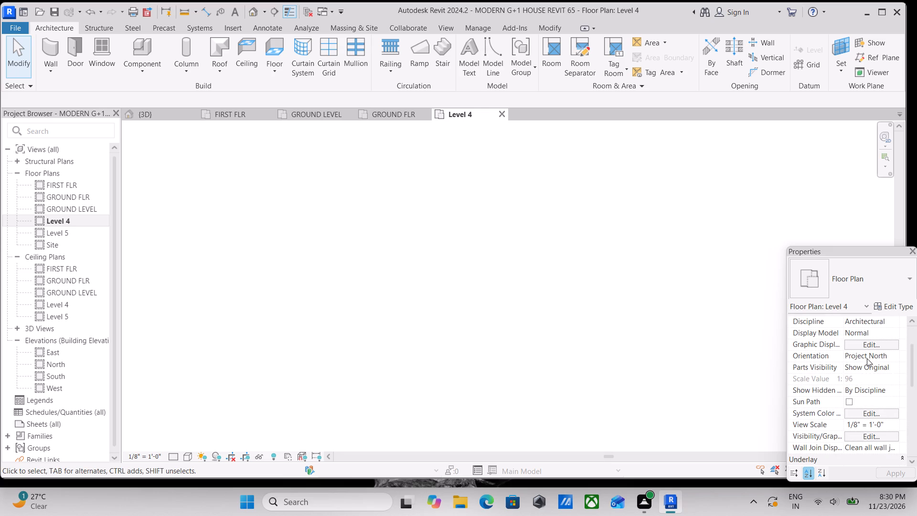
scroll(867, 358, "up", 1)
scroll(881, 443, "down", 1)
scroll(875, 387, "up", 1)
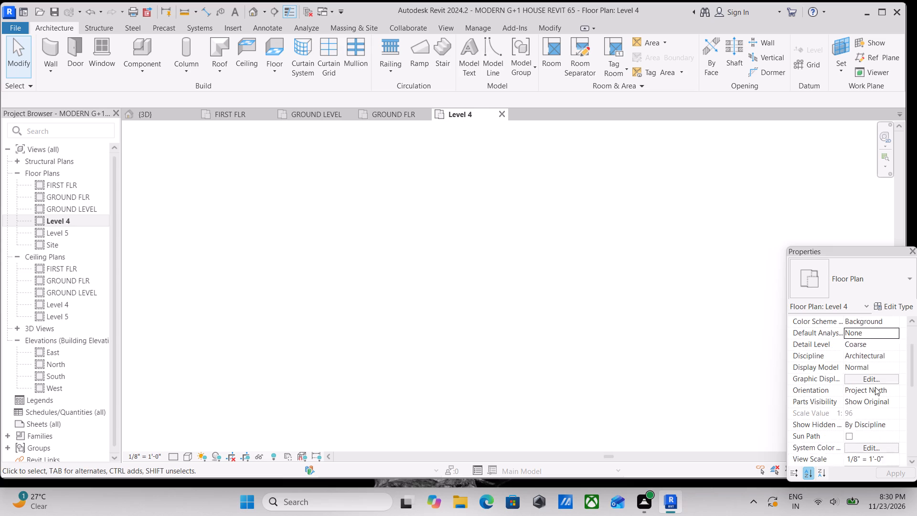
scroll(875, 387, "up", 1)
scroll(874, 387, "down", 4)
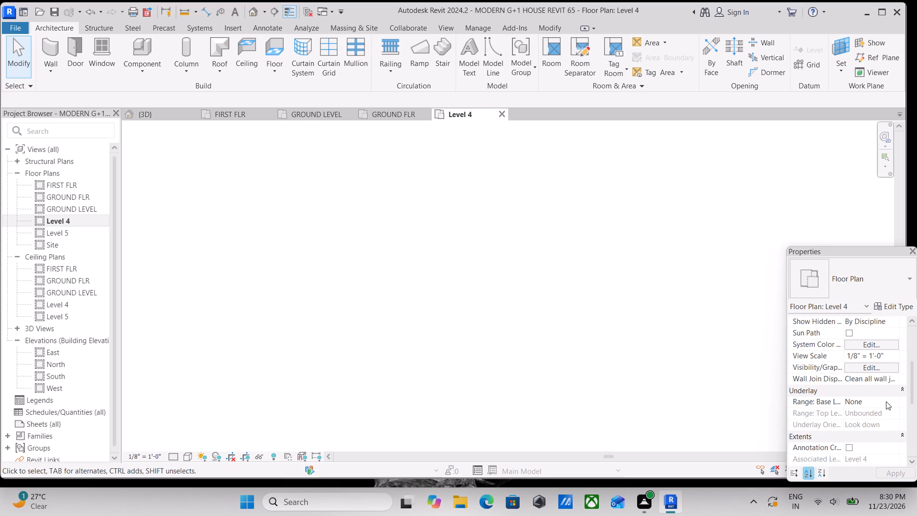
left_click(886, 401)
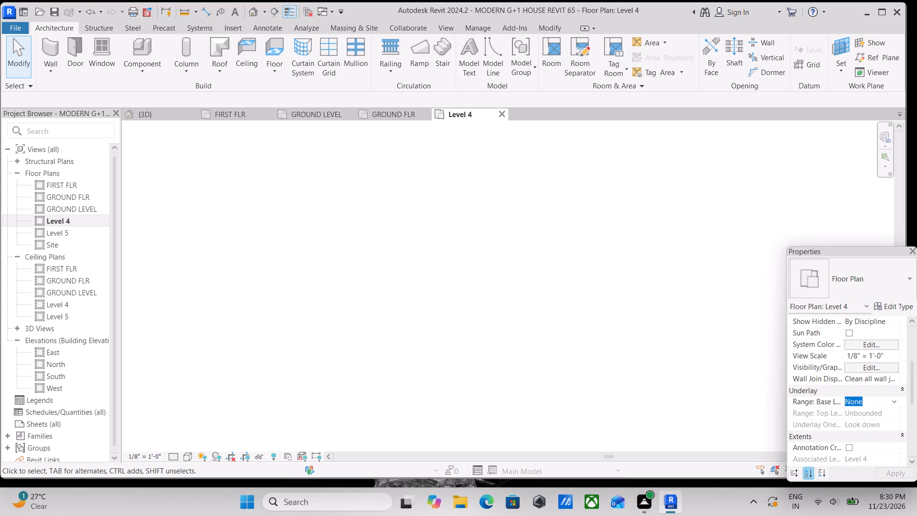
left_click(896, 402)
left_click(868, 449)
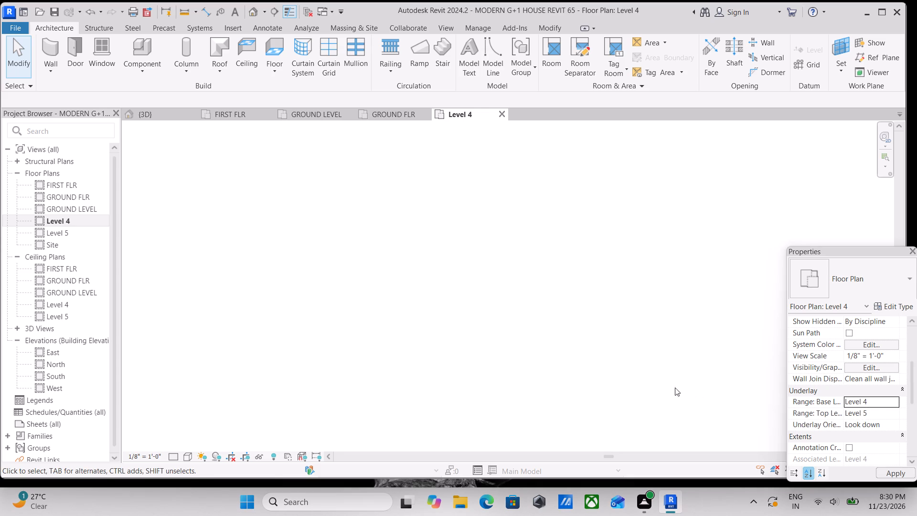
Inspect the Level 4 plan for underlay geometry in the area between the elevation markers.
scroll(624, 372, "down", 6)
scroll(484, 341, "down", 3)
scroll(533, 353, "down", 3)
scroll(535, 351, "up", 3)
scroll(870, 413, "up", 2)
scroll(597, 376, "down", 4)
scroll(479, 314, "down", 5)
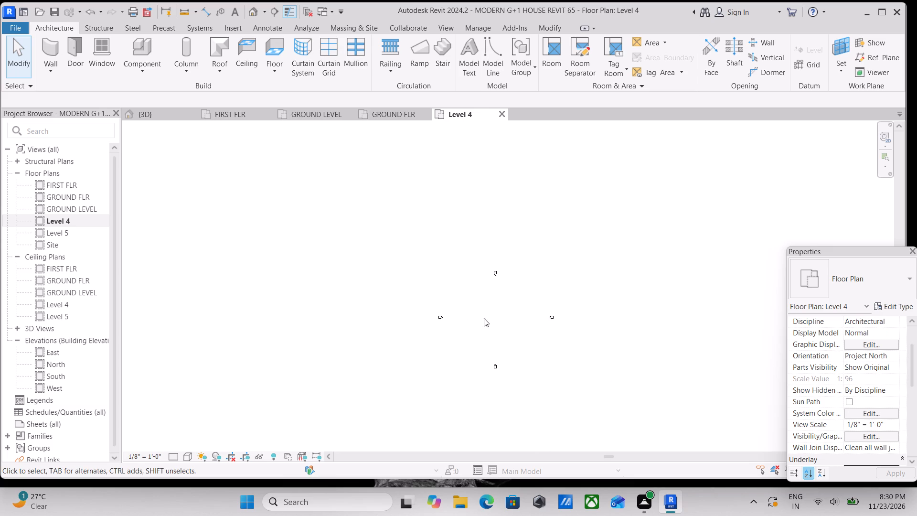
scroll(498, 329, "up", 9)
scroll(499, 331, "down", 3)
middle_click_drag(495, 331, 425, 339)
middle_click_drag(403, 337, 423, 343)
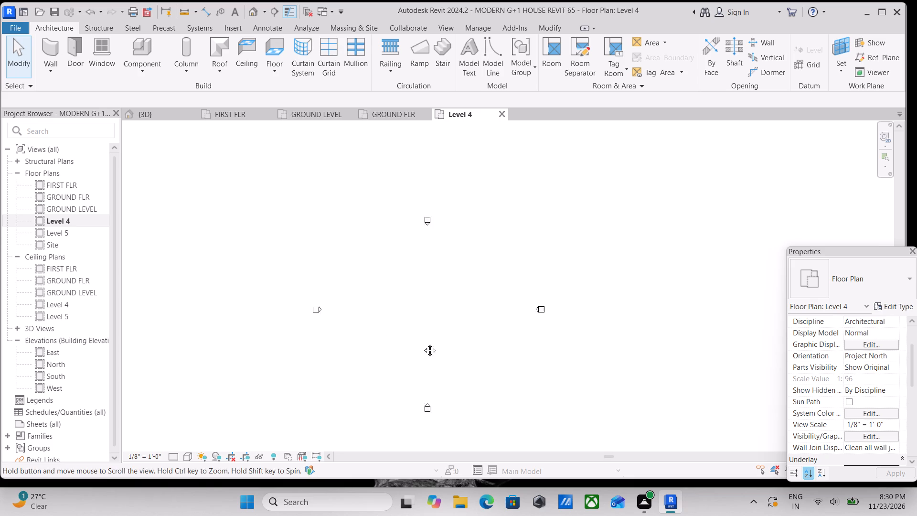
middle_click_drag(423, 343, 488, 365)
Open the Level 5 floor plan and set its underlay base level to Level 4.
double_click(50, 232)
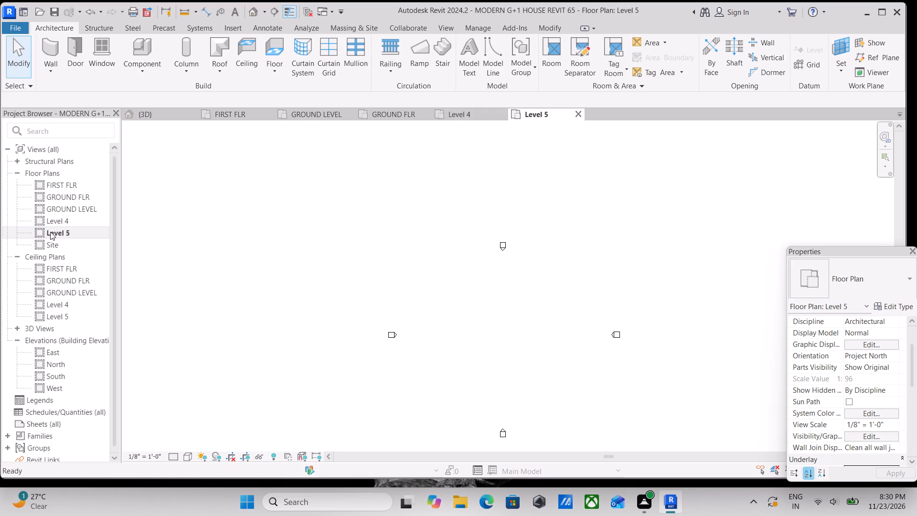
scroll(902, 419, "up", 2)
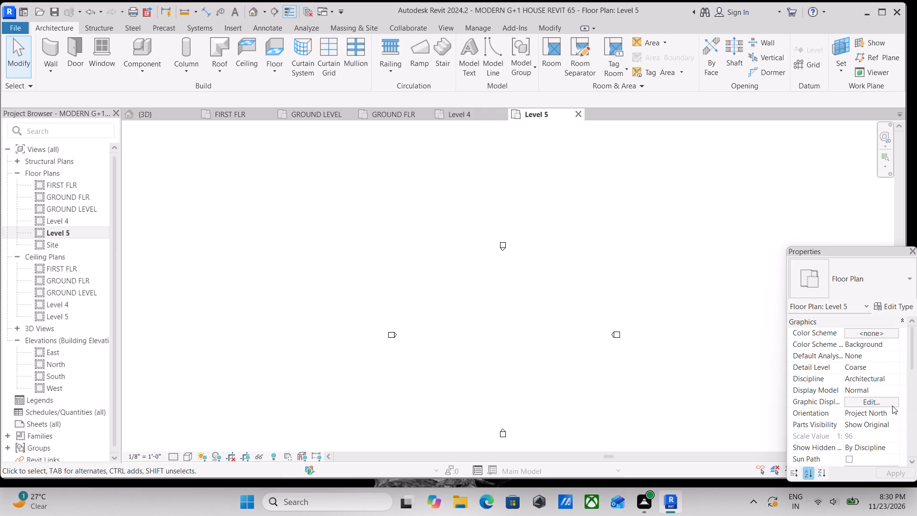
scroll(886, 375, "up", 1)
scroll(886, 375, "down", 4)
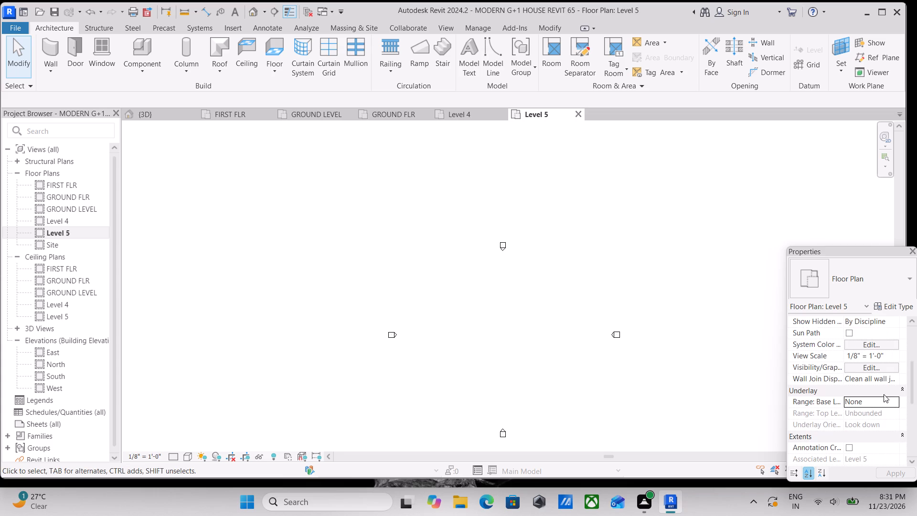
left_click(896, 400)
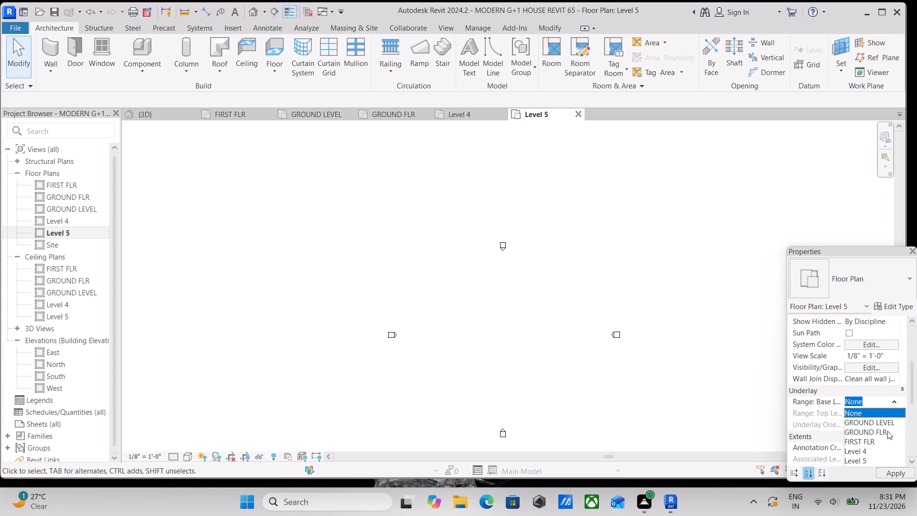
left_click(866, 451)
scroll(486, 340, "down", 3)
scroll(358, 344, "up", 1)
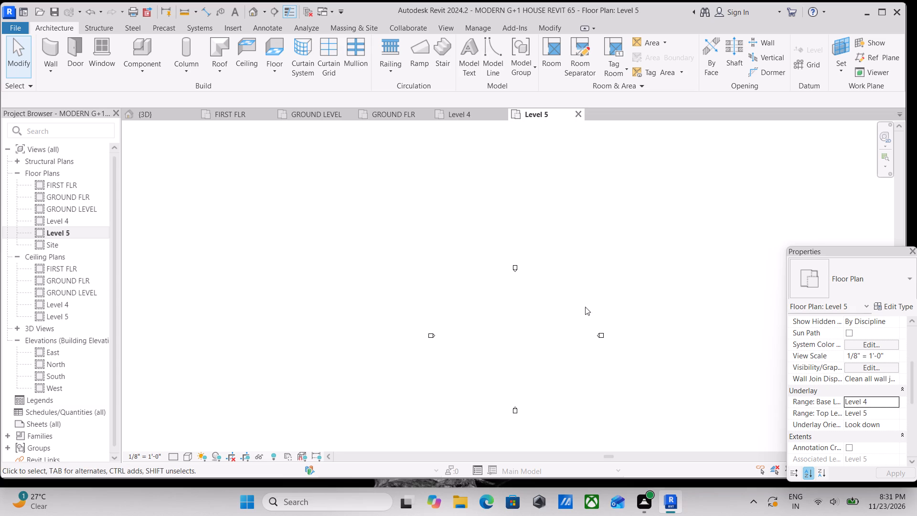
scroll(397, 243, "up", 1)
Review the GROUND FLR plan, examining the modelled rooms and stairs alongside the reference plans.
double_click(44, 196)
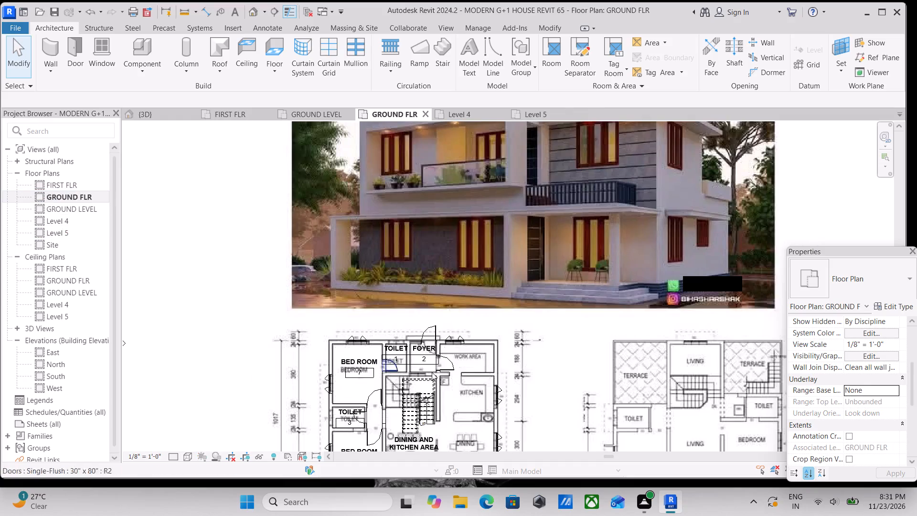
scroll(434, 374, "up", 1)
middle_click_drag(468, 357, 453, 292)
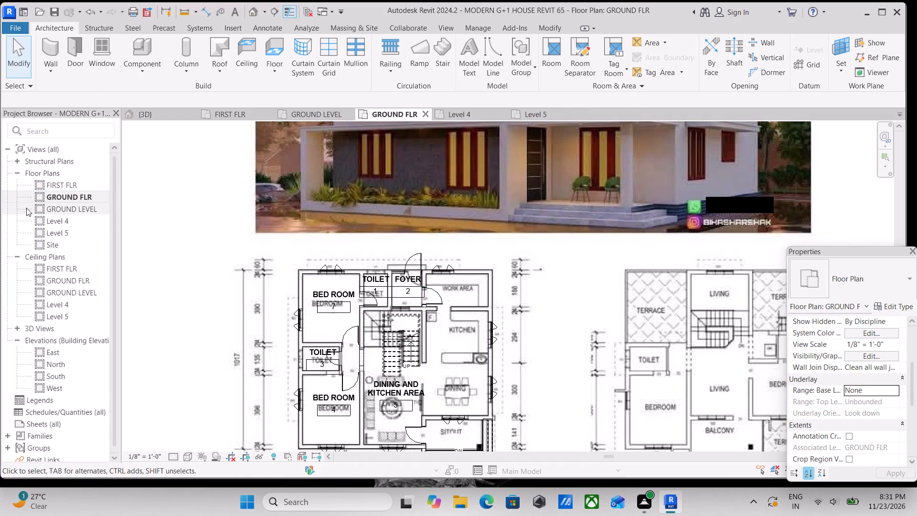
left_click(43, 184)
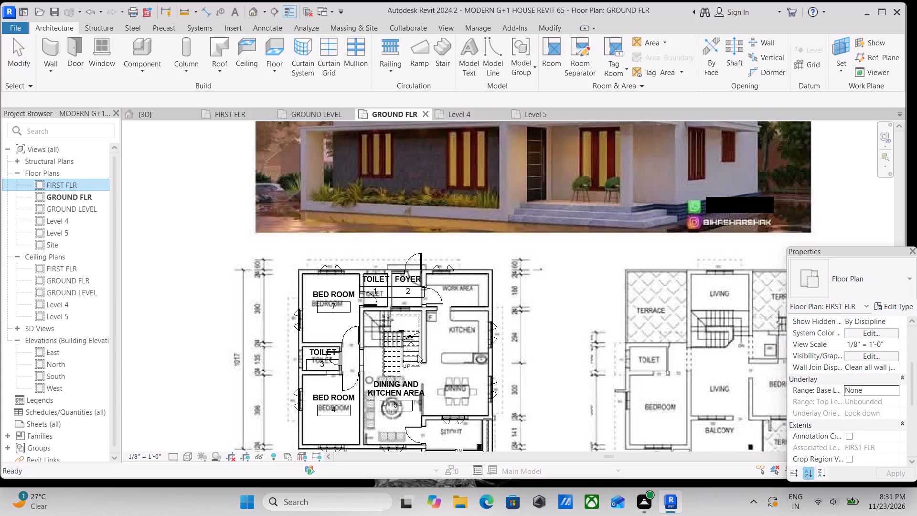
scroll(457, 374, "up", 1)
scroll(406, 363, "up", 3)
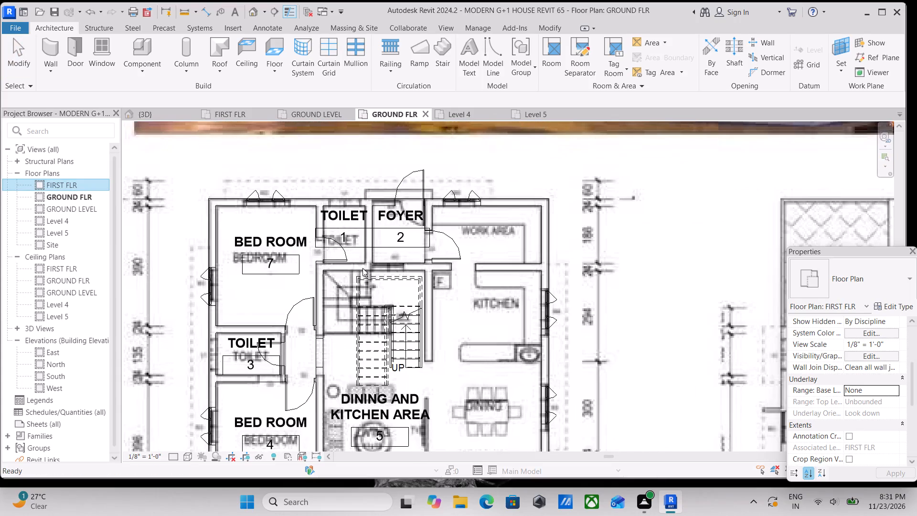
scroll(422, 325, "down", 6)
middle_click_drag(436, 331, 376, 262)
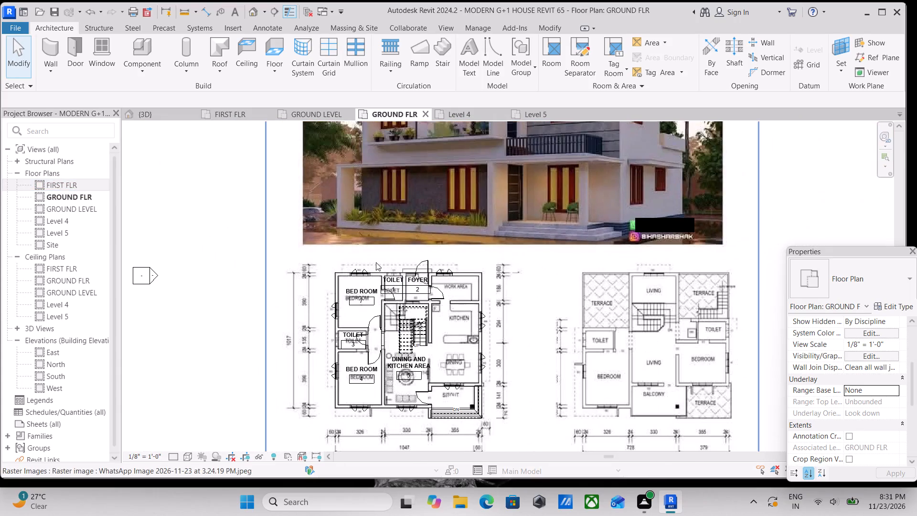
Examine the FIRST FLR plan's terraces, living areas, stairs, bedrooms and balcony.
left_click(231, 117)
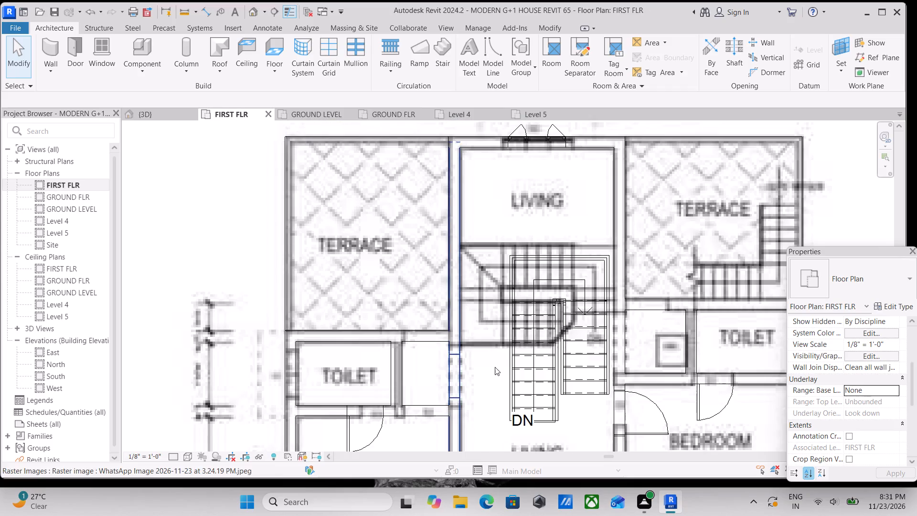
scroll(495, 367, "down", 2)
middle_click_drag(495, 367, 454, 321)
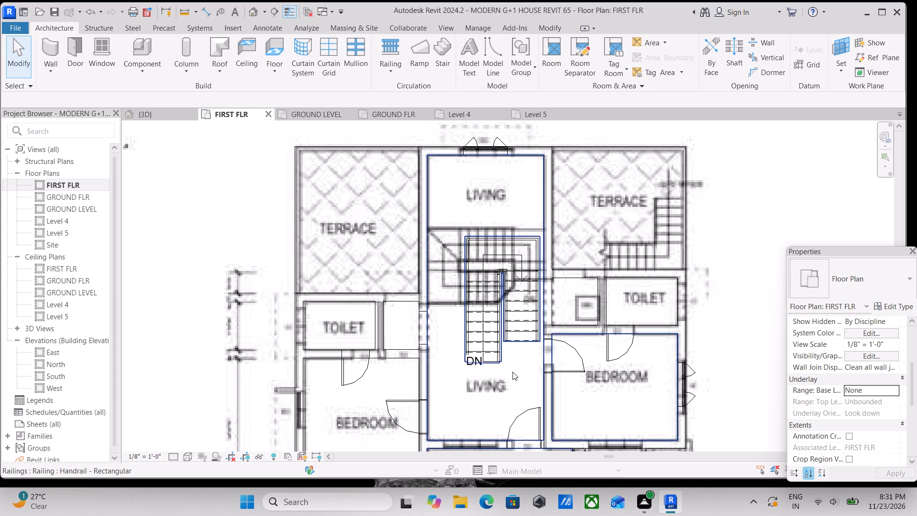
middle_click_drag(502, 365, 473, 277)
scroll(424, 317, "down", 1)
middle_click_drag(424, 317, 449, 343)
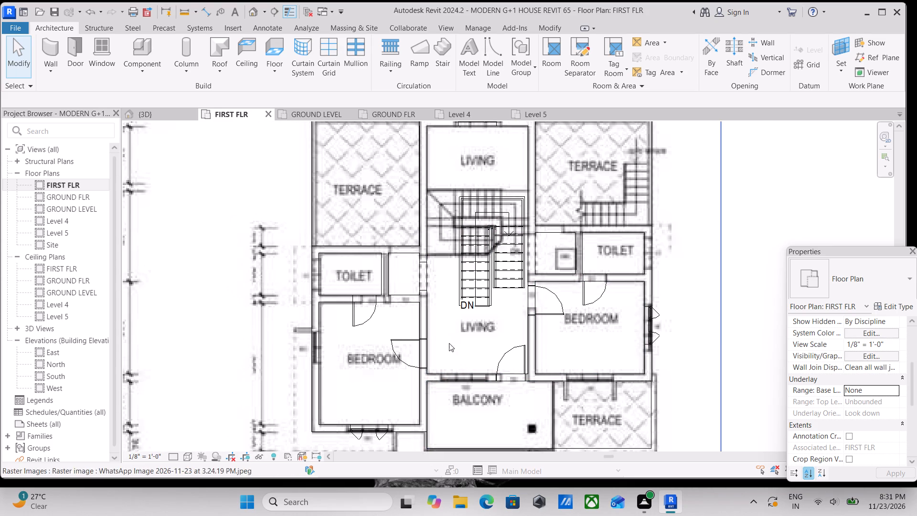
scroll(310, 349, "down", 1)
middle_click_drag(347, 342, 367, 392)
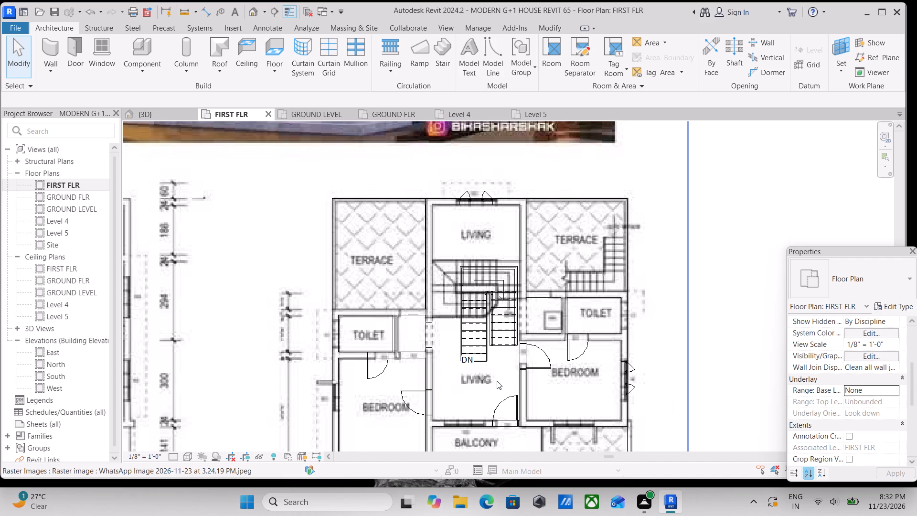
scroll(470, 237, "up", 2)
middle_click_drag(450, 228, 454, 247)
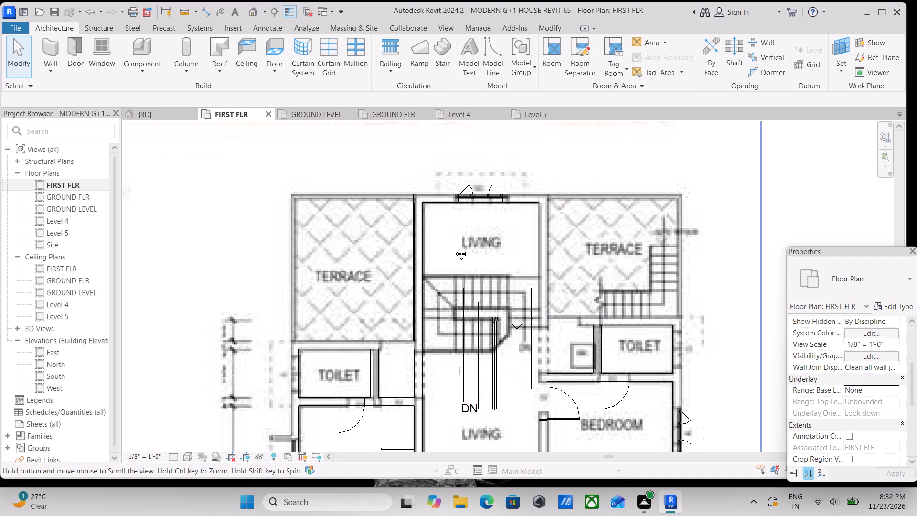
middle_click_drag(454, 247, 459, 272)
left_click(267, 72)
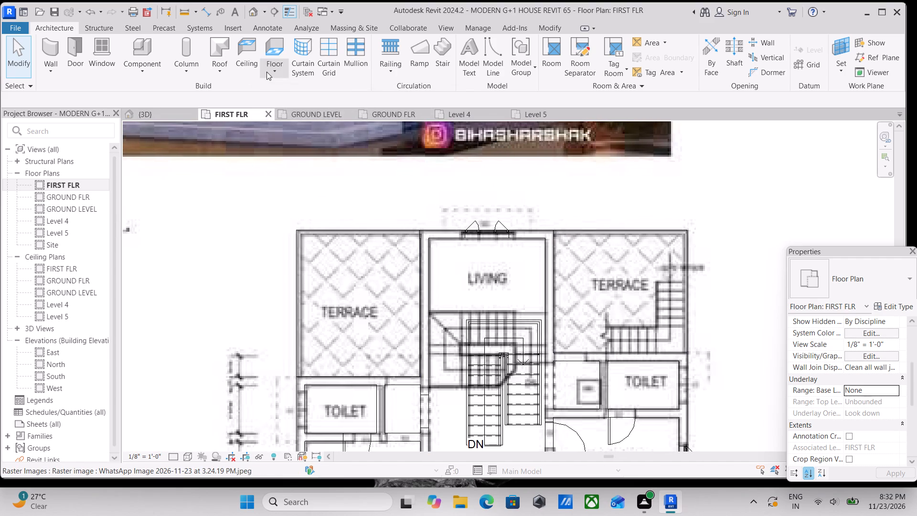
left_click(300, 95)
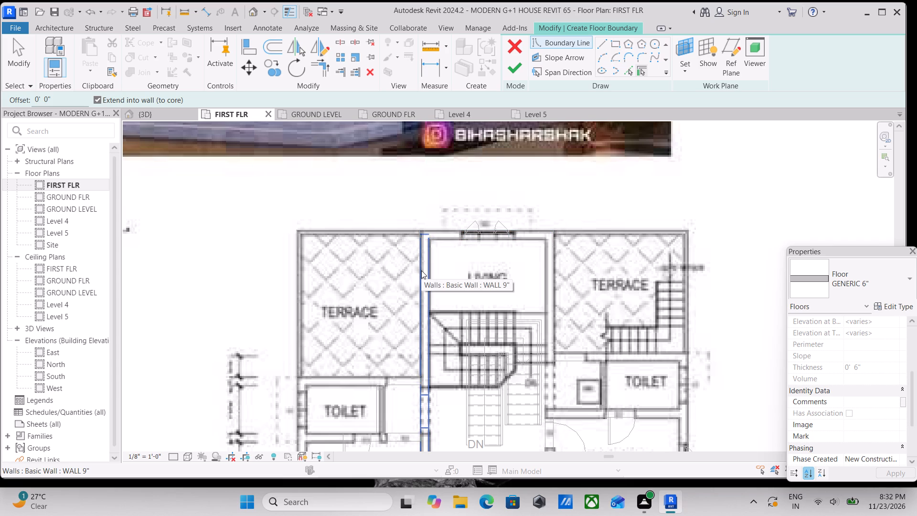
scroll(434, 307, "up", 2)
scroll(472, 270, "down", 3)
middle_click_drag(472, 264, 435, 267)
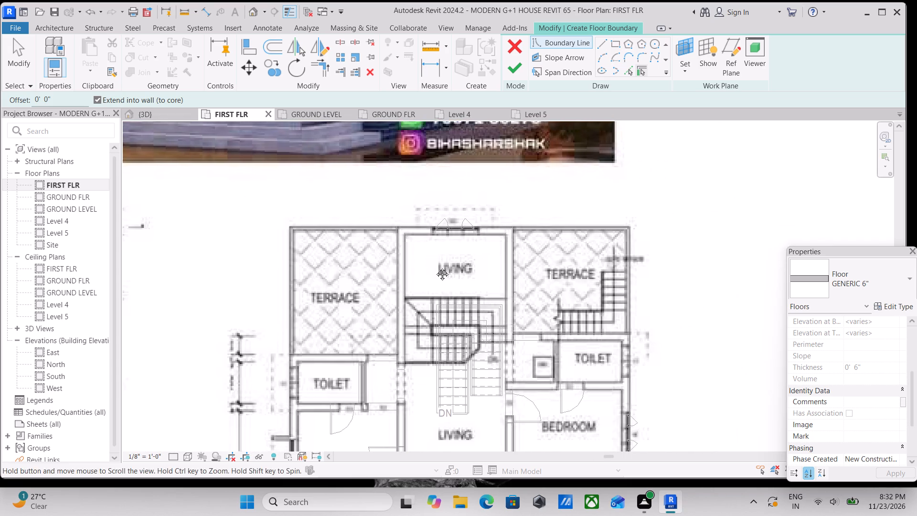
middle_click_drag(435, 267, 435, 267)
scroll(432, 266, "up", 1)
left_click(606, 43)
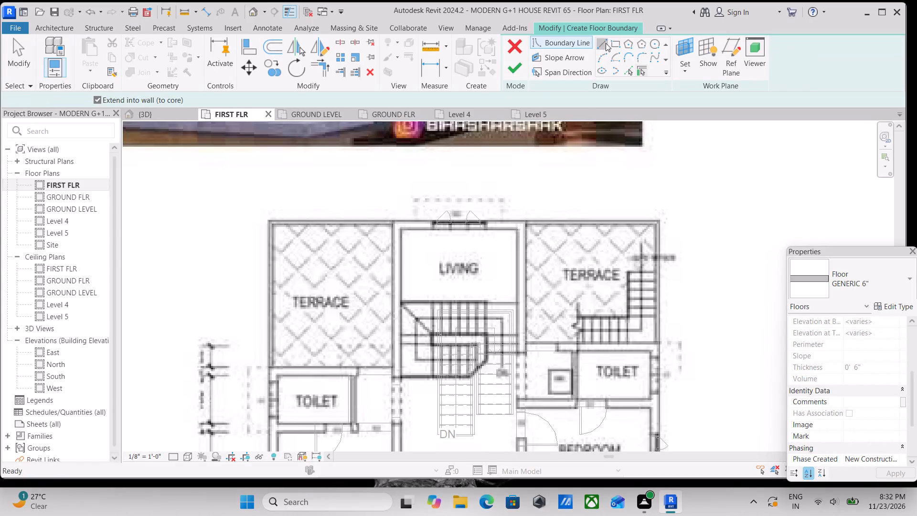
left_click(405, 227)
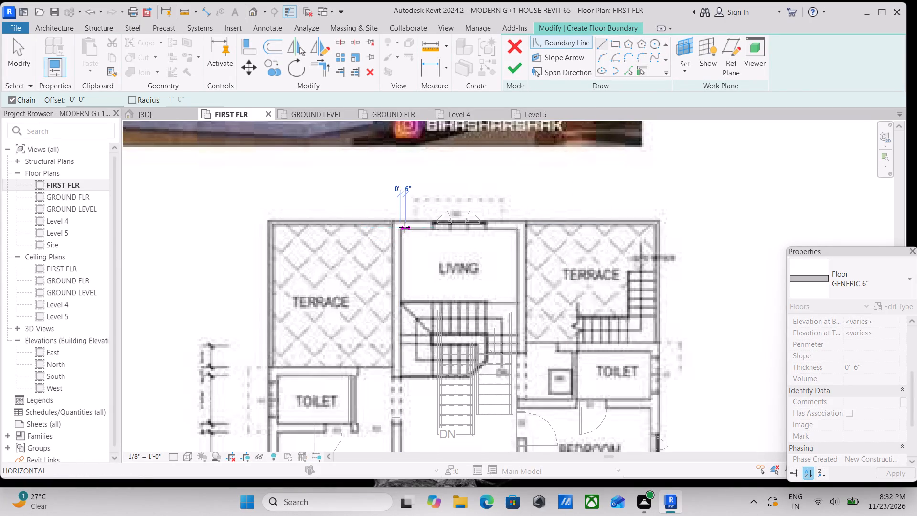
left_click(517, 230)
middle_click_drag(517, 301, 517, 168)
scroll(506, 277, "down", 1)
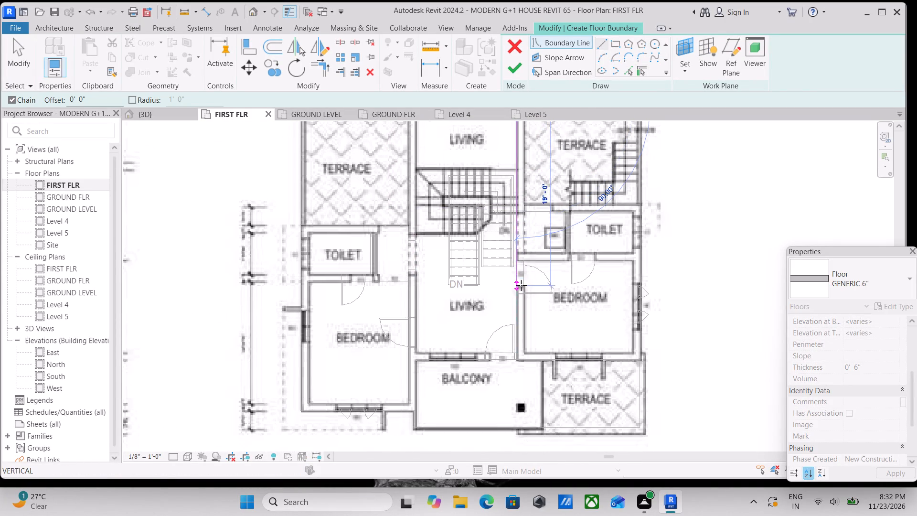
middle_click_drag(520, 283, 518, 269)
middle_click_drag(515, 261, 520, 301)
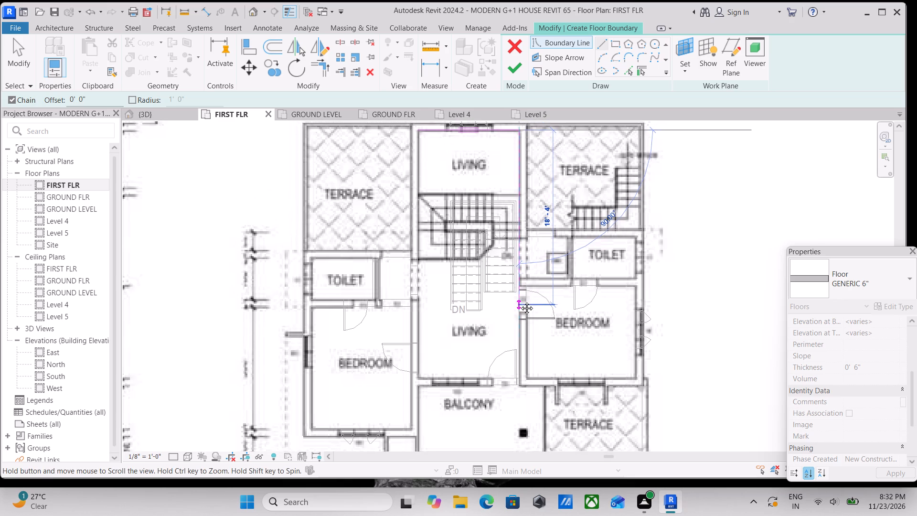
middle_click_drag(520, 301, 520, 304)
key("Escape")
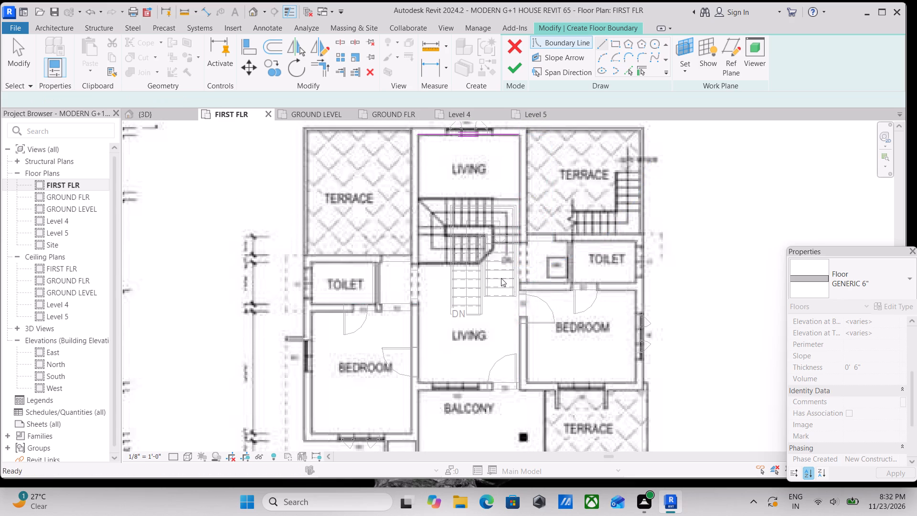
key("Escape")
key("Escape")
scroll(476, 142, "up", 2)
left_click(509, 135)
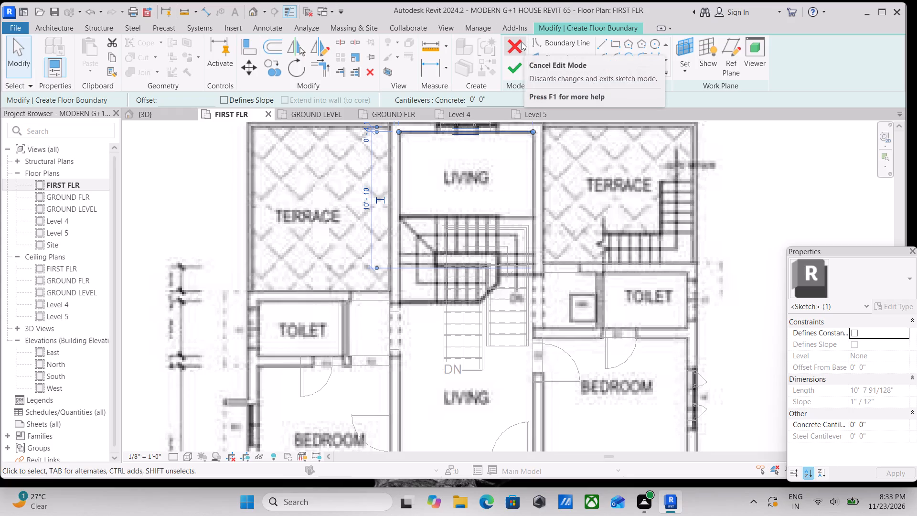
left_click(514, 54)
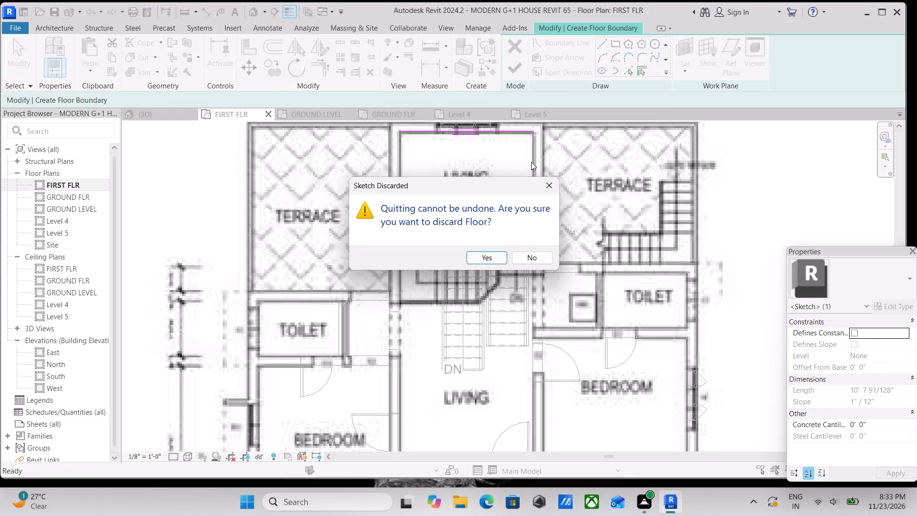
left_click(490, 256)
Open the North elevation and examine how the modelled storeys align with the FIRST FLR, Level 4 and Level 5 levels.
scroll(515, 238, "down", 3)
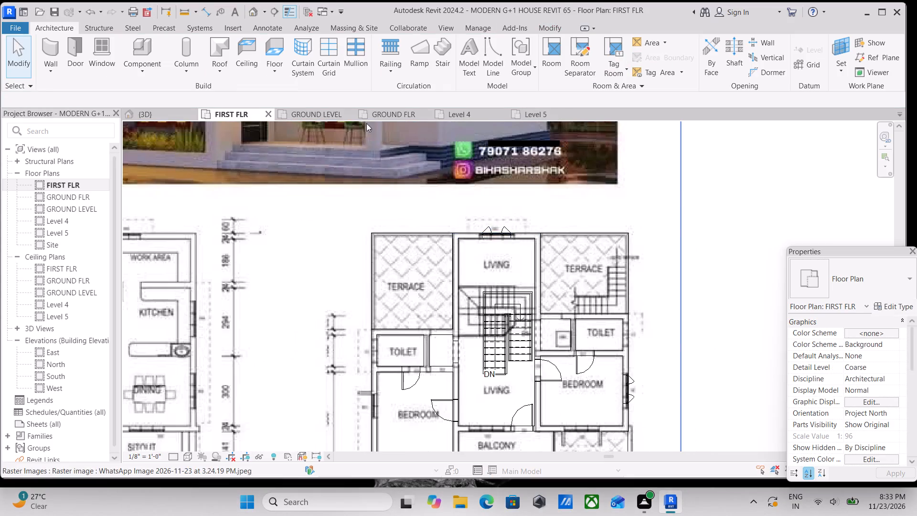
middle_click_drag(436, 248, 424, 197)
scroll(458, 251, "down", 1)
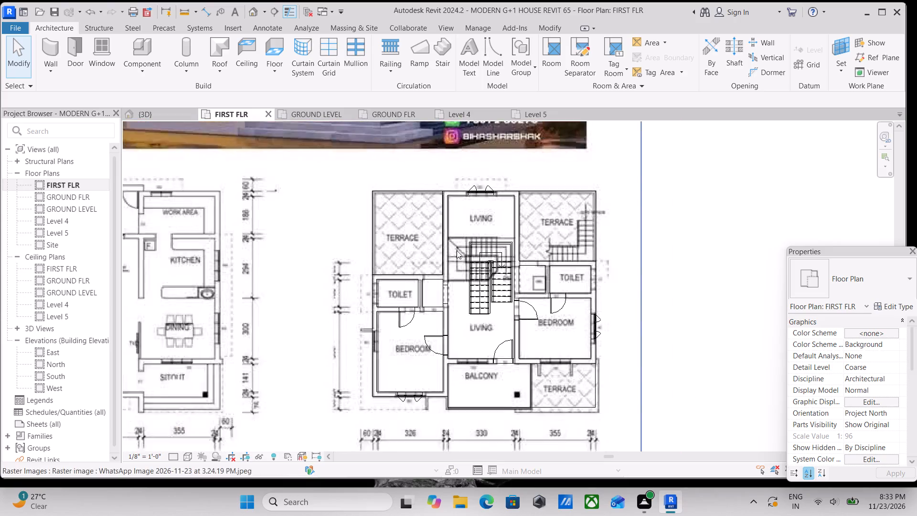
scroll(457, 250, "down", 1)
middle_click_drag(450, 247, 389, 215)
scroll(313, 143, "down", 3)
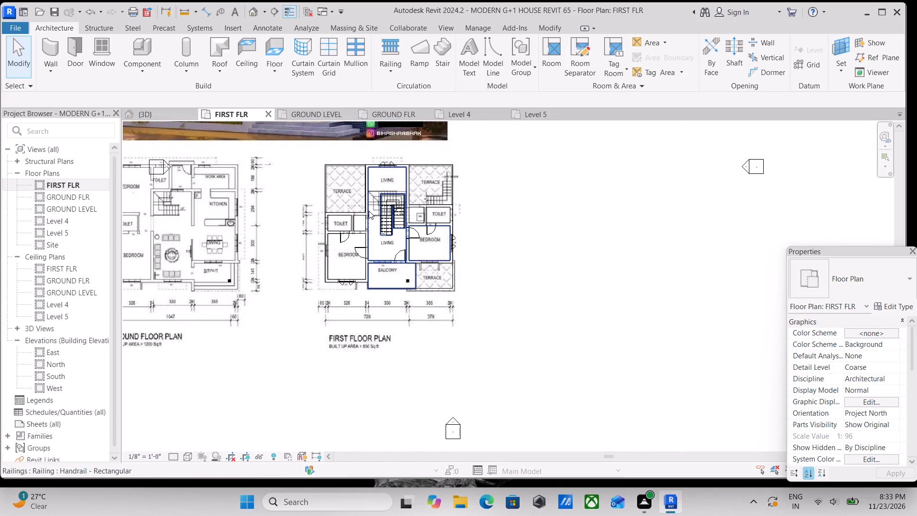
middle_click_drag(369, 211, 390, 224)
scroll(376, 187, "down", 2)
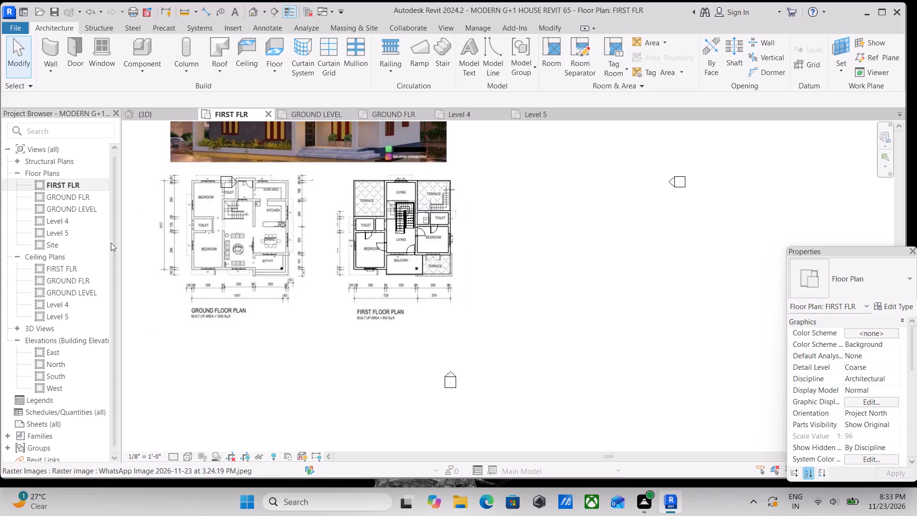
scroll(86, 357, "down", 1)
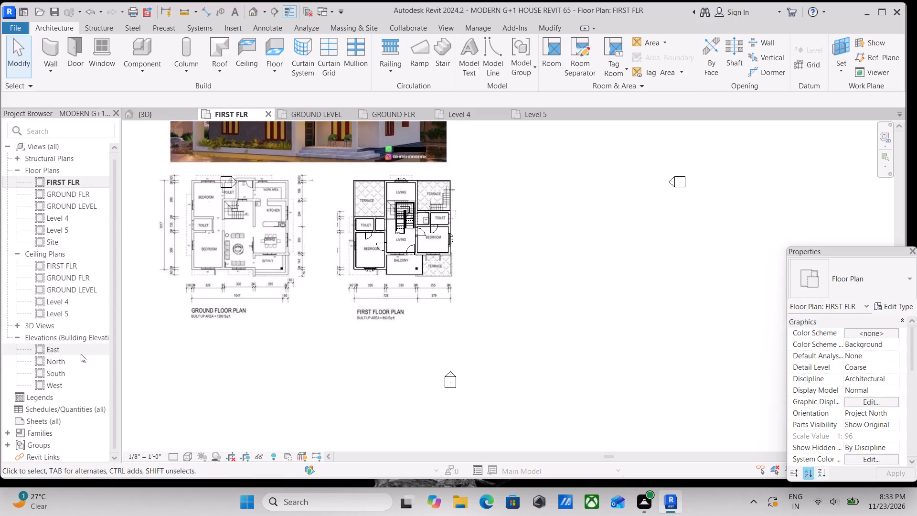
double_click(80, 364)
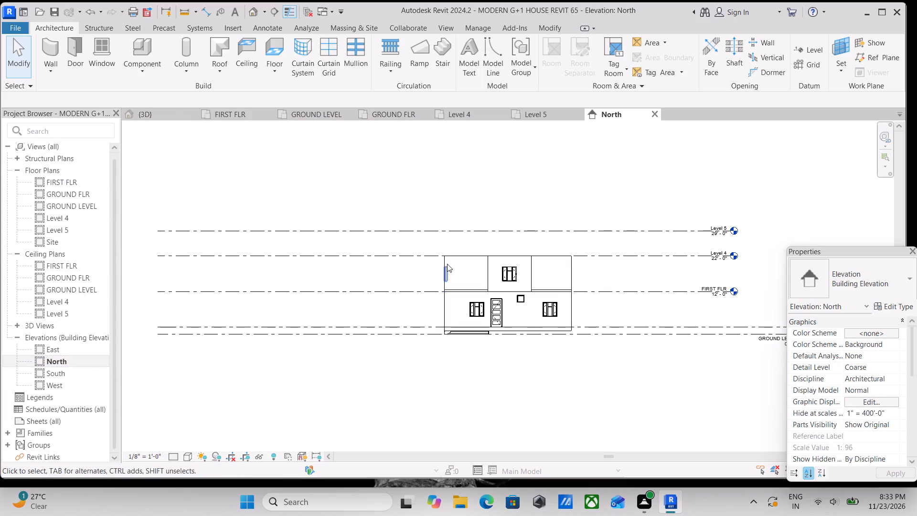
scroll(518, 257, "up", 2)
middle_click_drag(605, 262, 537, 268)
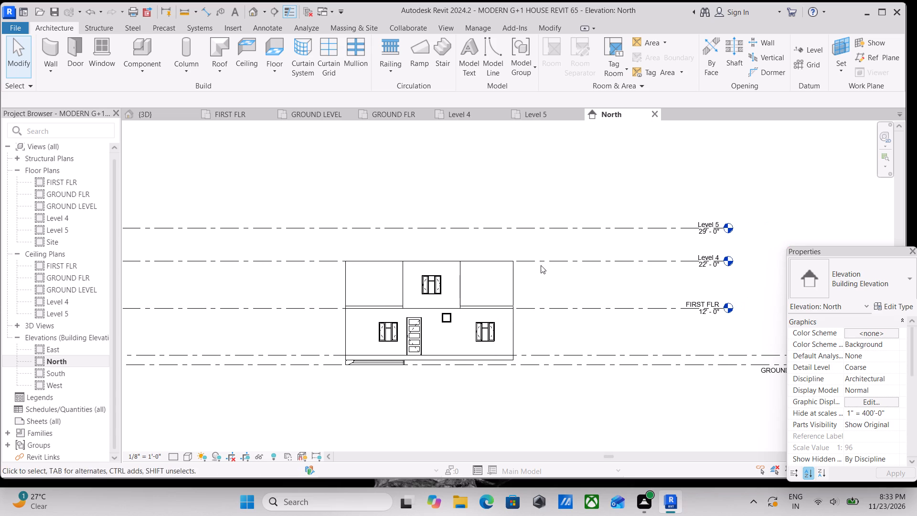
middle_click_drag(514, 258, 528, 265)
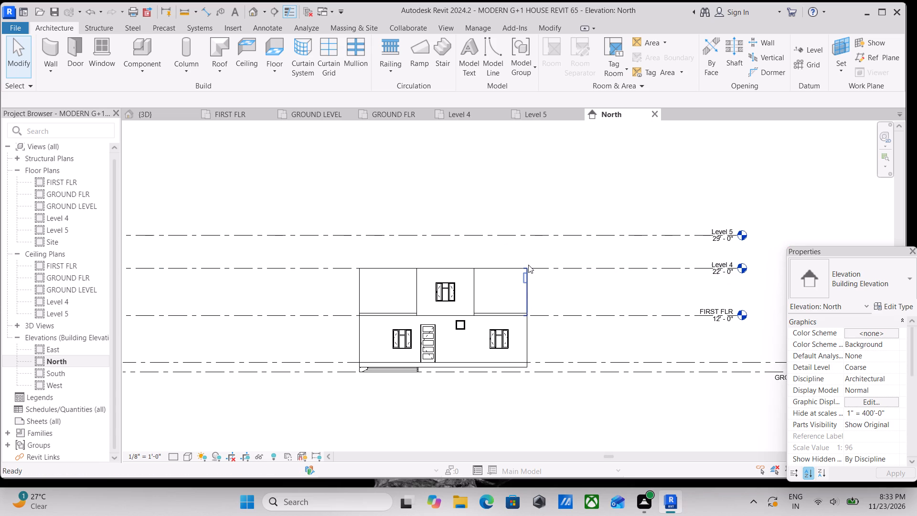
Open the Level 4 floor plan and check its drawing area and underlay range settings.
left_click(456, 113)
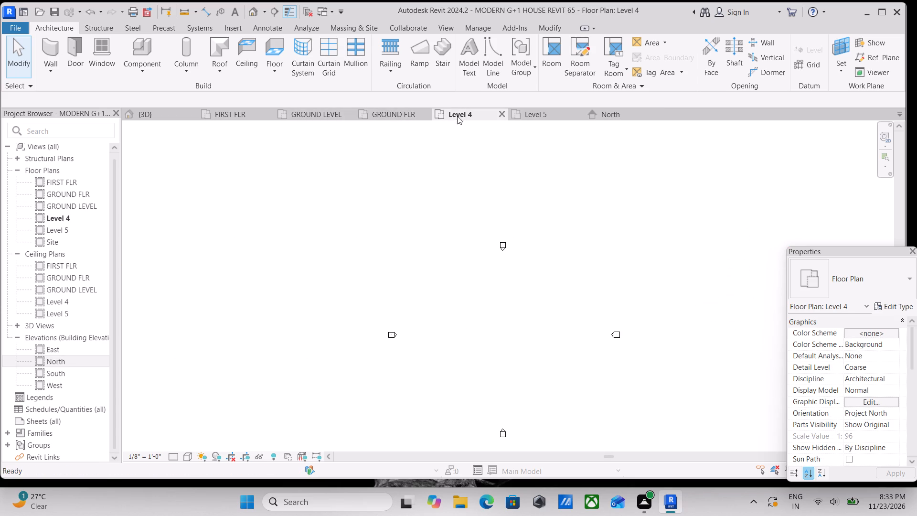
middle_click_drag(517, 322, 480, 271)
scroll(556, 310, "up", 1)
scroll(764, 404, "down", 2)
middle_click_drag(859, 362, 791, 312)
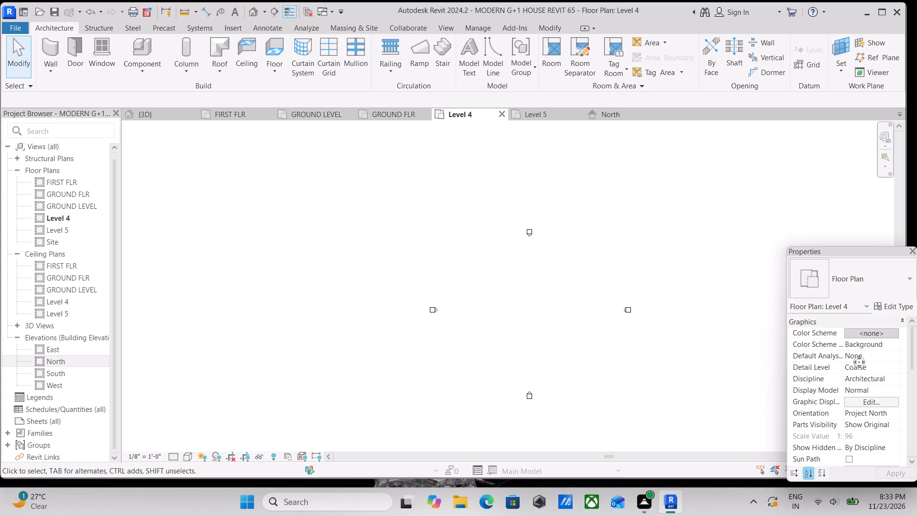
middle_click_drag(791, 312, 793, 309)
scroll(826, 365, "up", 1)
scroll(827, 454, "down", 4)
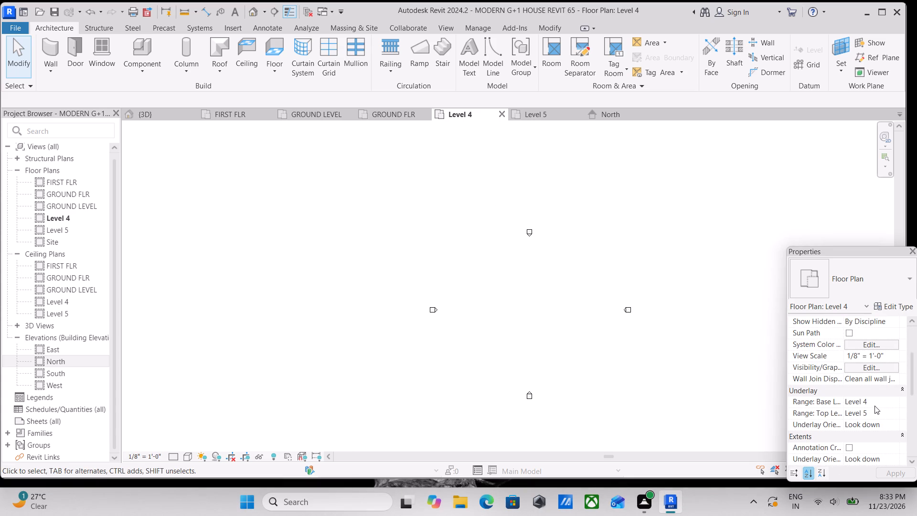
left_click(876, 405)
left_click(892, 400)
left_click(892, 400)
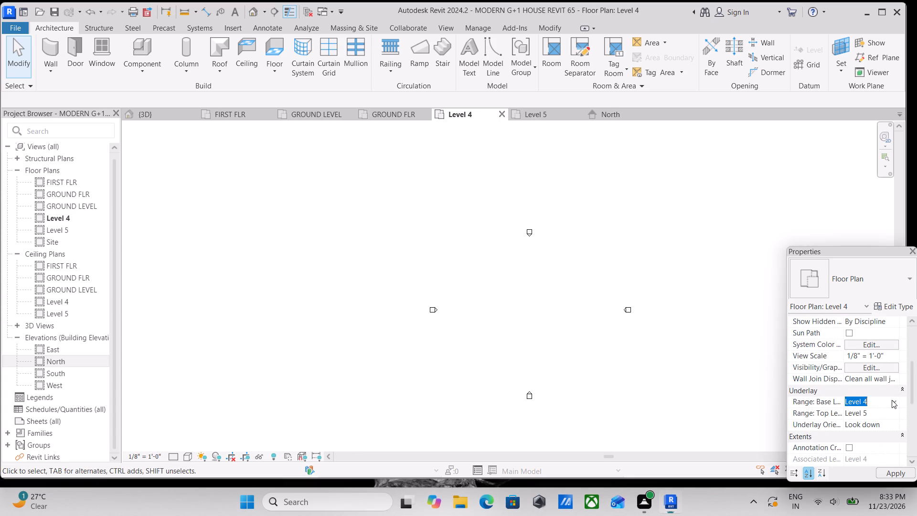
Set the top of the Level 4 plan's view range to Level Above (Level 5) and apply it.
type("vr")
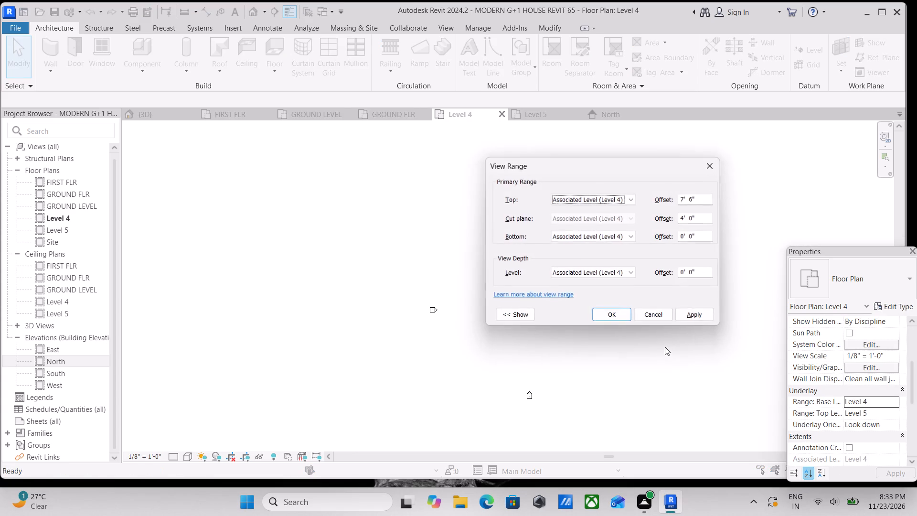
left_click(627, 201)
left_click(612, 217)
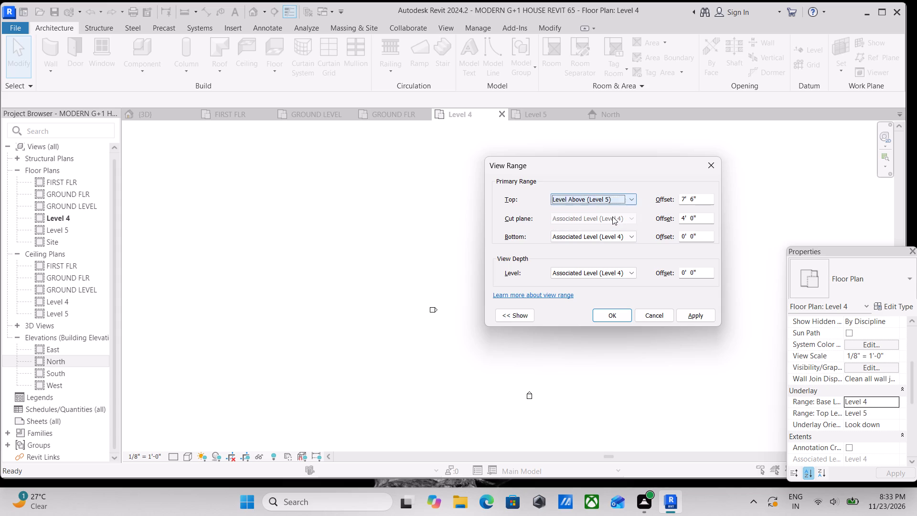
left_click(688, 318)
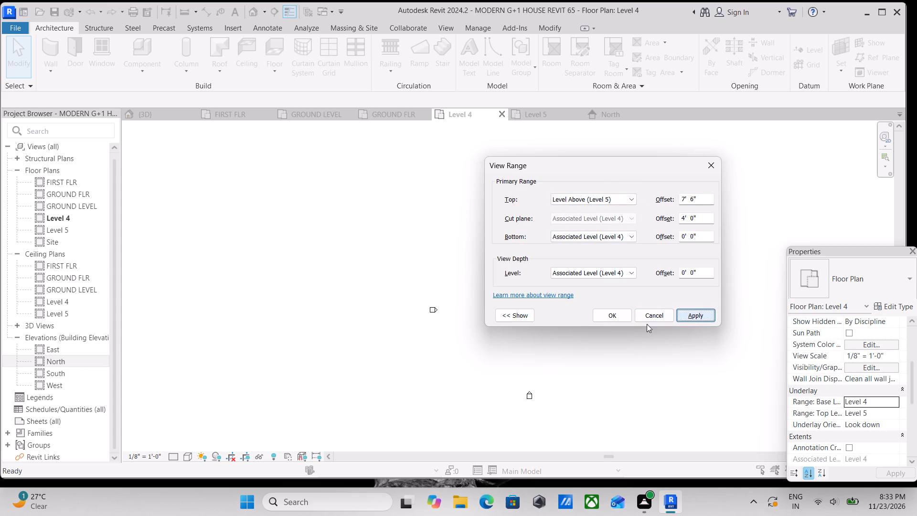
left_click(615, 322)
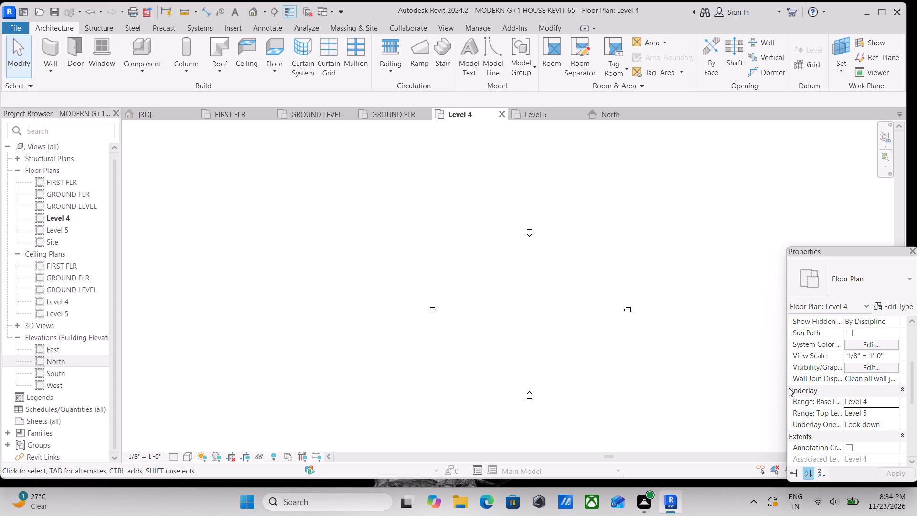
Set the top of the Level 4 plan's view range to Unlimited and apply it.
scroll(532, 309, "up", 1)
type("vr")
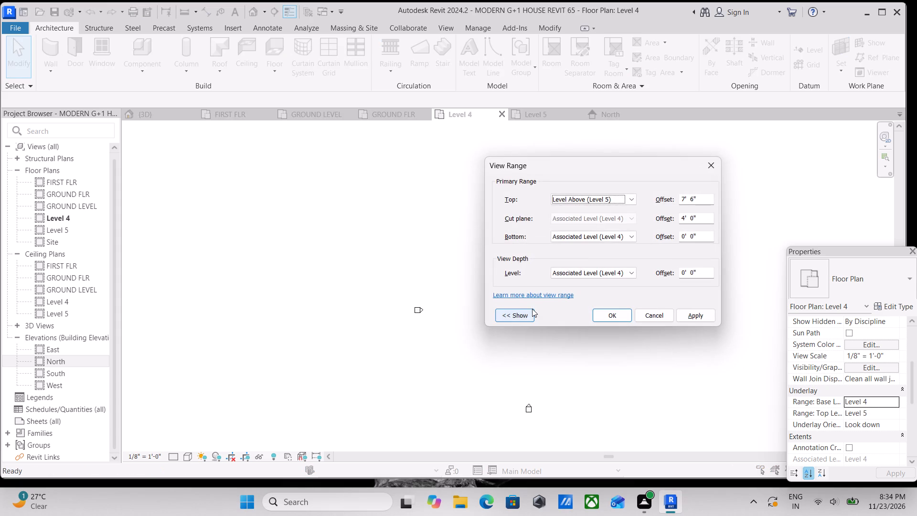
left_click(624, 198)
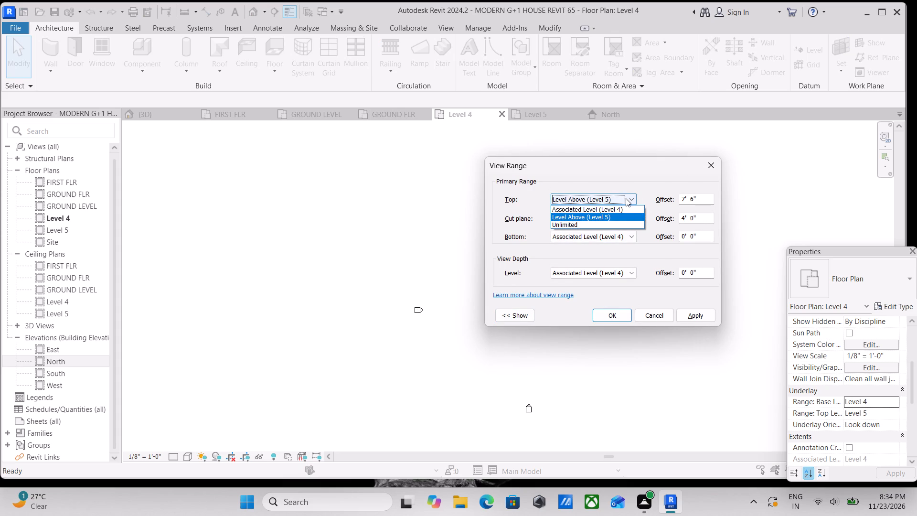
left_click(579, 224)
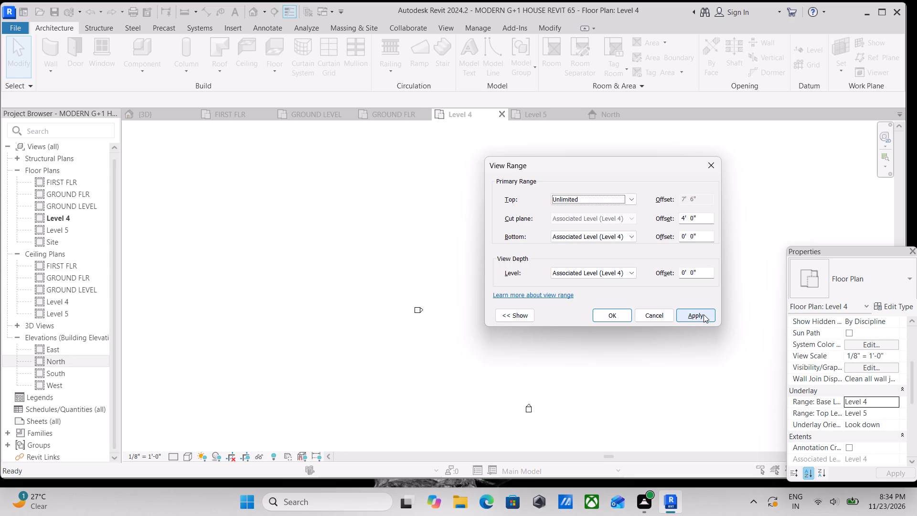
left_click(708, 312)
left_click(612, 314)
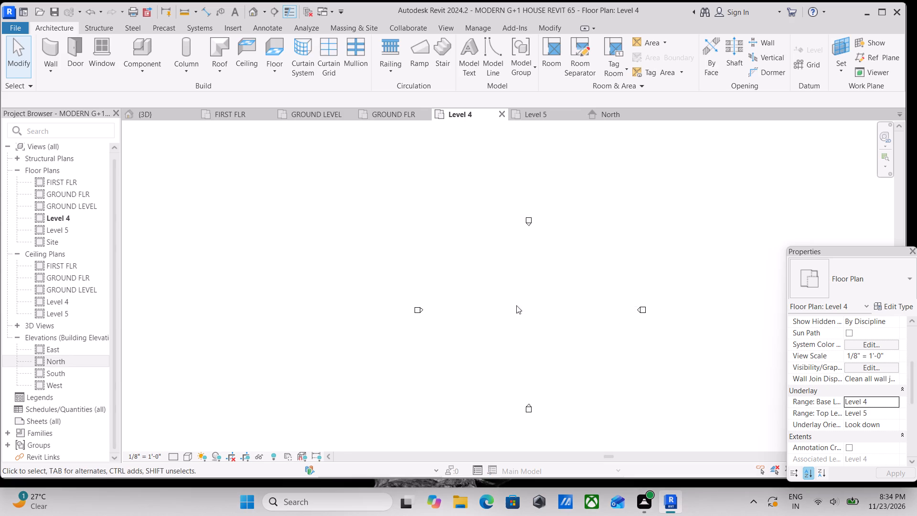
Set the Level 4 floor plan's underlay base level to FIRST FLR.
scroll(522, 327, "up", 2)
scroll(566, 303, "down", 3)
middle_click_drag(565, 303, 510, 298)
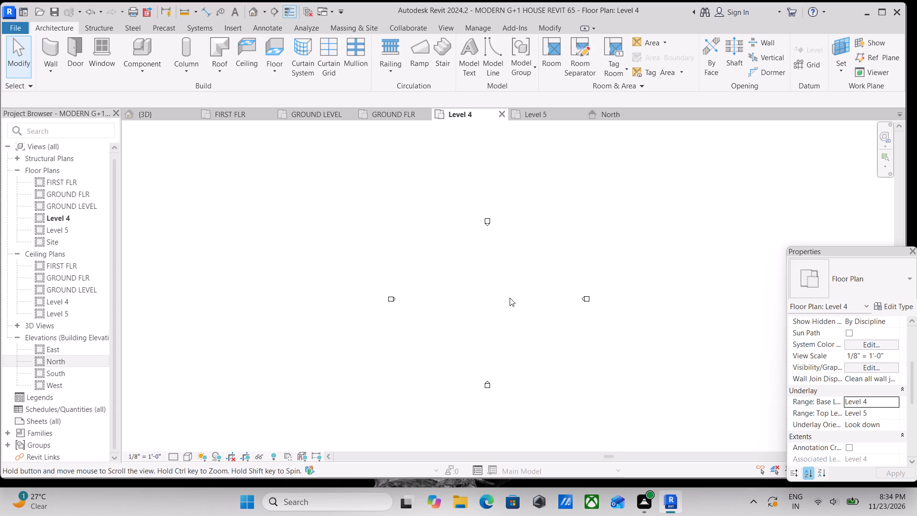
scroll(510, 298, "up", 2)
scroll(505, 280, "down", 3)
middle_click_drag(505, 280, 493, 286)
middle_click_drag(493, 286, 477, 294)
left_click(891, 398)
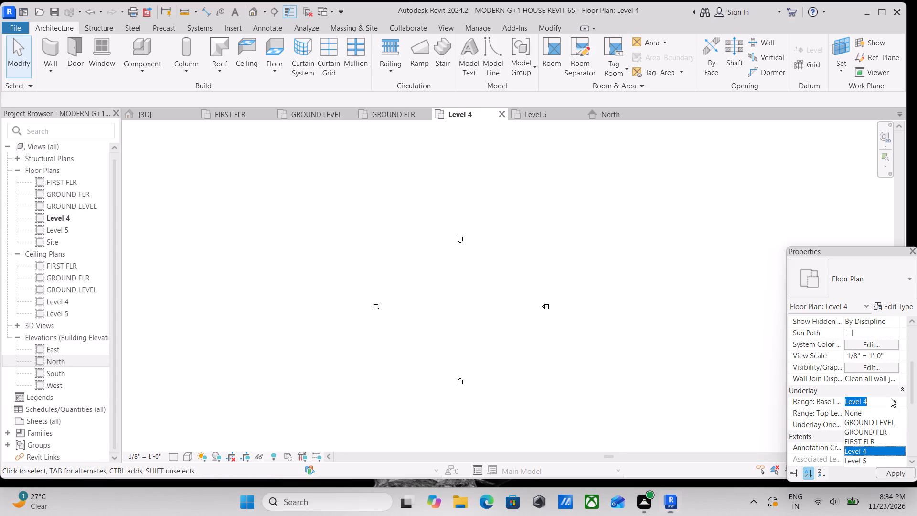
left_click(864, 439)
scroll(532, 370, "up", 3)
scroll(367, 301, "up", 6)
scroll(423, 324, "up", 1)
middle_click_drag(438, 332, 484, 346)
scroll(467, 329, "up", 4)
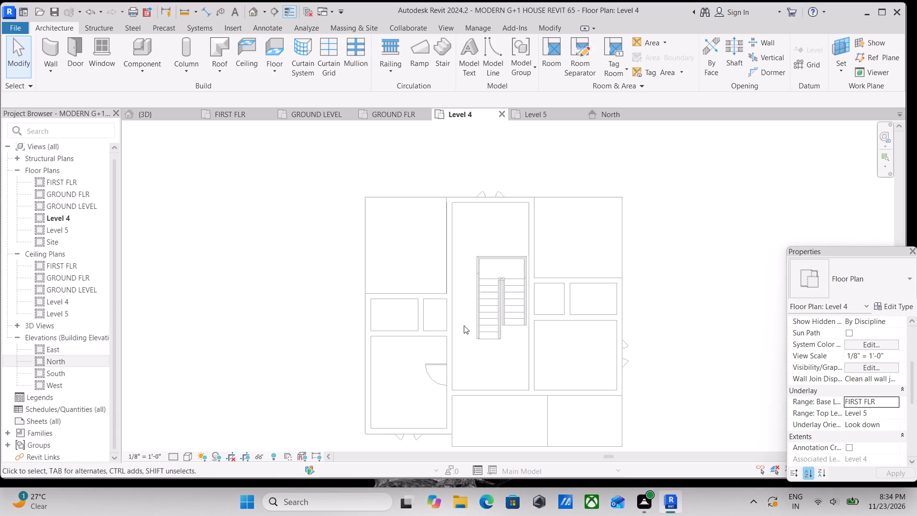
Examine the first-floor walls and staircase shown as an underlay in the Level 4 plan.
scroll(463, 227, "up", 2)
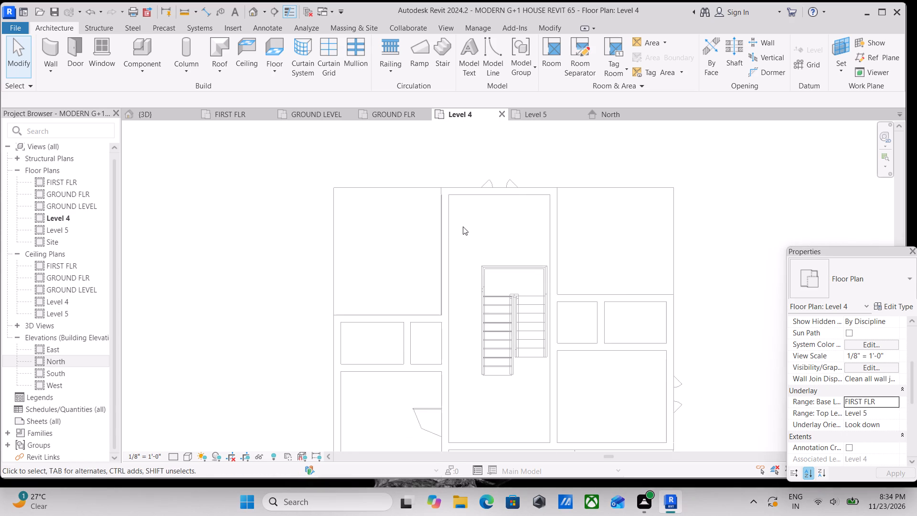
middle_click_drag(463, 226, 503, 215)
scroll(529, 183, "down", 3)
middle_click_drag(526, 241, 525, 225)
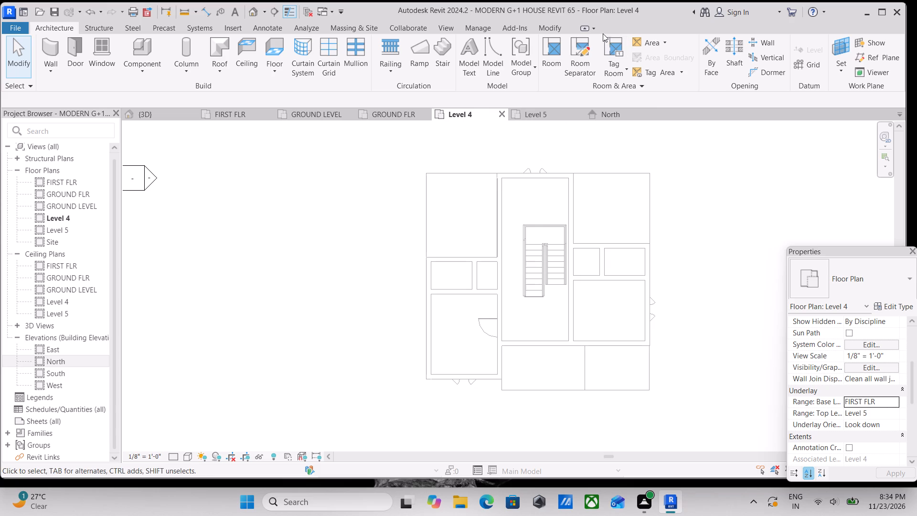
scroll(542, 187, "up", 1)
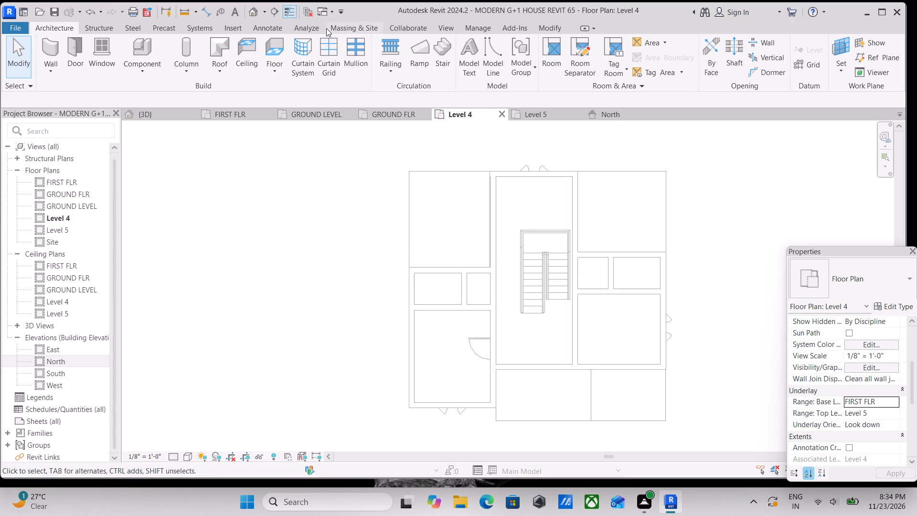
scroll(465, 201, "up", 2)
scroll(506, 252, "down", 1)
middle_click_drag(506, 252, 498, 214)
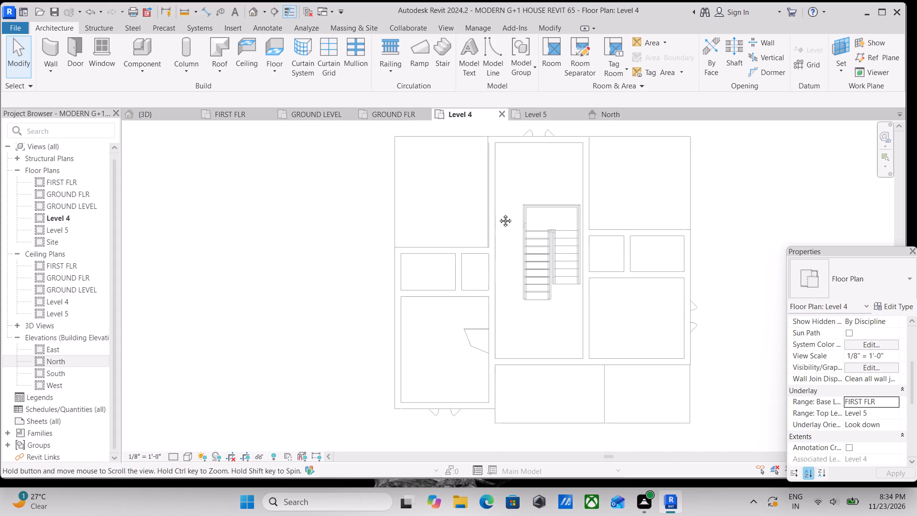
middle_click_drag(498, 214, 498, 211)
scroll(452, 247, "down", 1)
middle_click(452, 247)
scroll(466, 217, "down", 1)
middle_click_drag(466, 217, 463, 236)
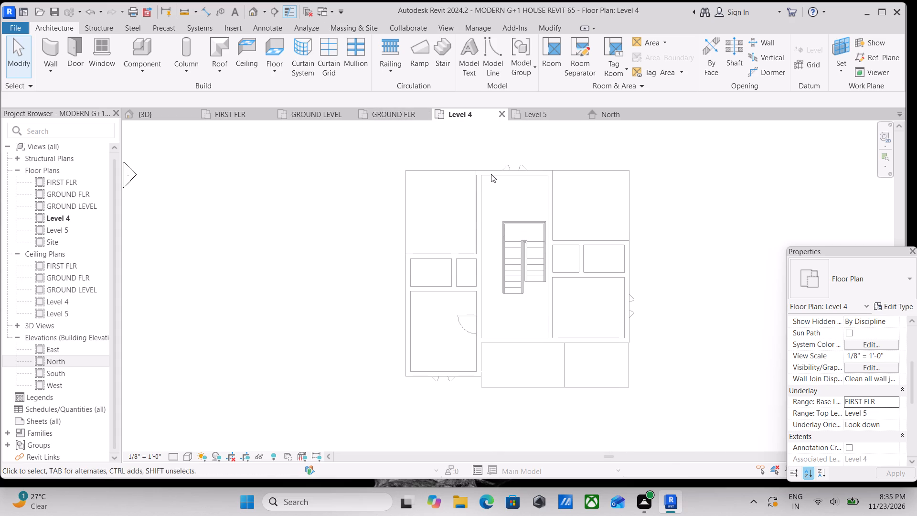
scroll(480, 237, "up", 1)
middle_click_drag(482, 215, 485, 224)
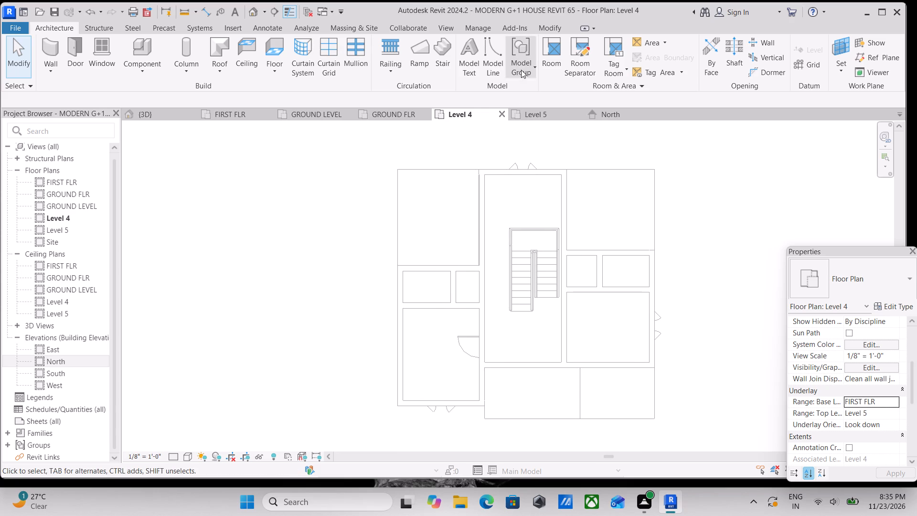
scroll(504, 215, "up", 1)
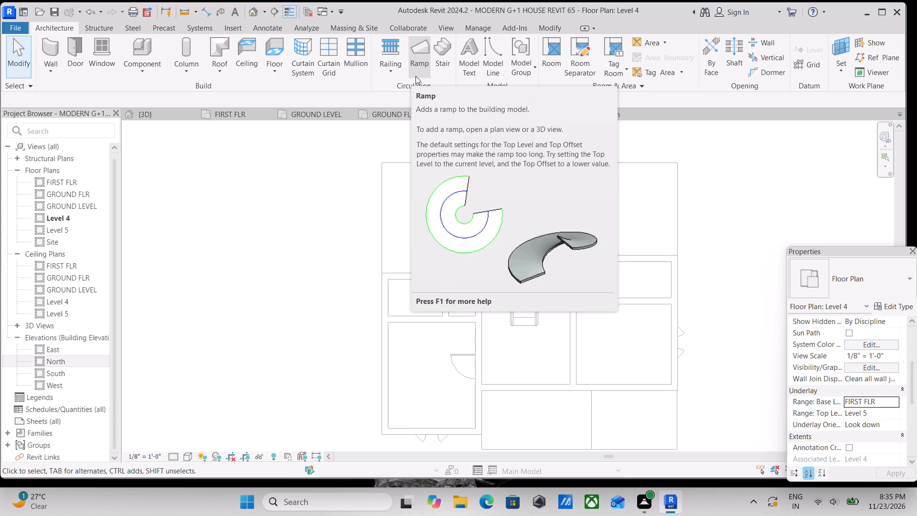
Start a GENERIC 6" floor on Level 4 and draw a boundary line along the inner face of the stair hall's north wall.
left_click(265, 68)
left_click(317, 91)
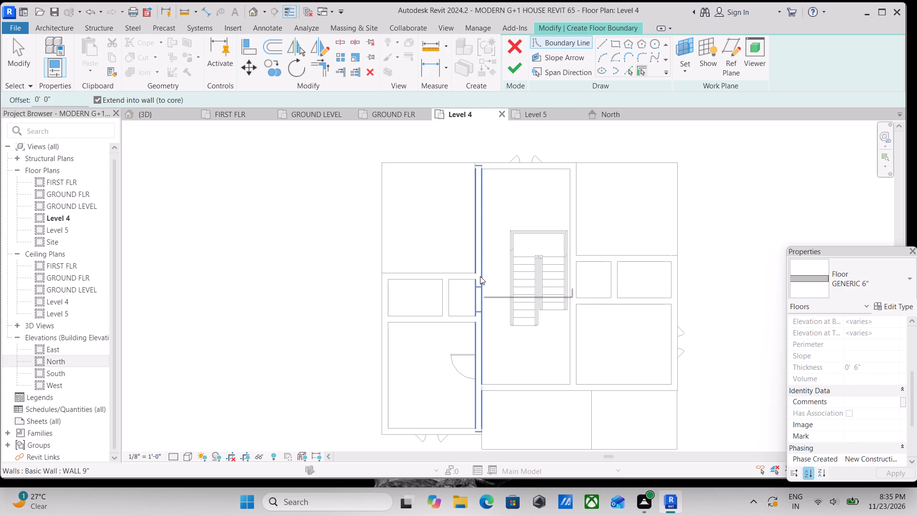
middle_click_drag(479, 277, 491, 339)
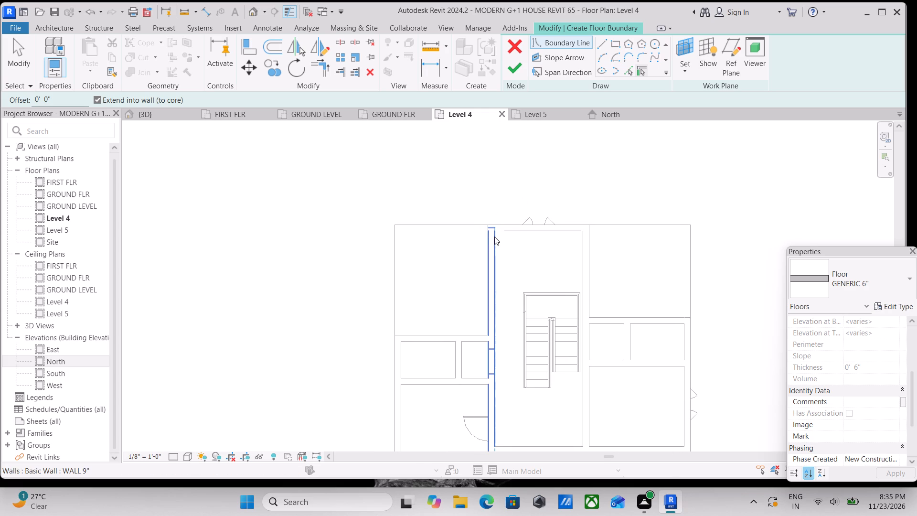
left_click(602, 41)
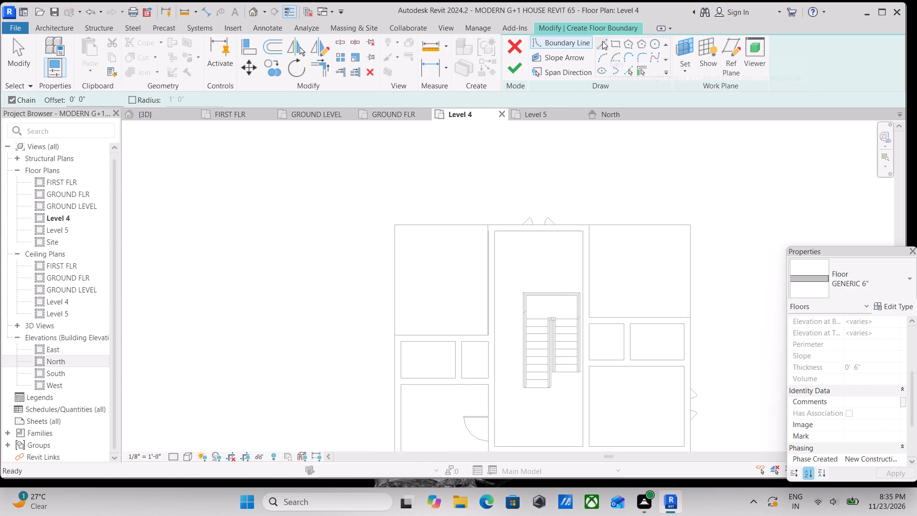
left_click(494, 235)
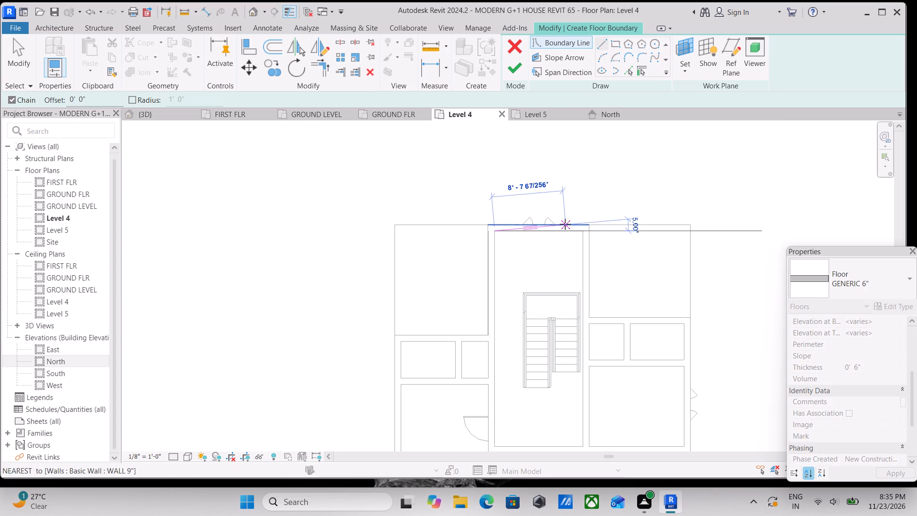
left_click(585, 232)
middle_click_drag(585, 280, 584, 279)
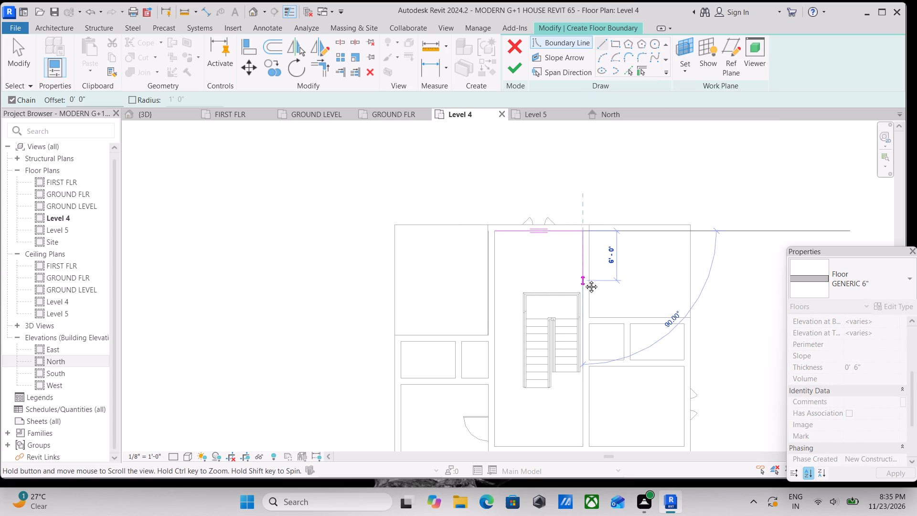
middle_click_drag(584, 279, 572, 161)
scroll(564, 193, "down", 1)
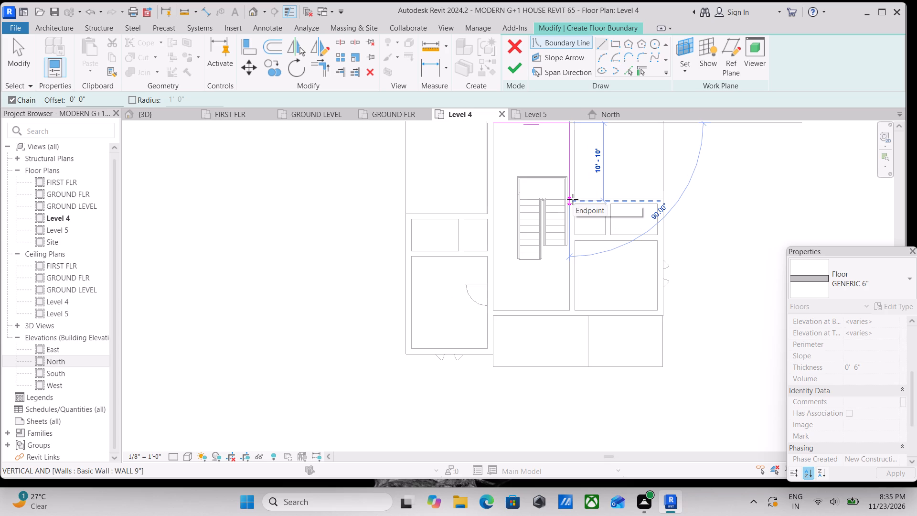
scroll(573, 199, "down", 1)
middle_click_drag(573, 199, 593, 254)
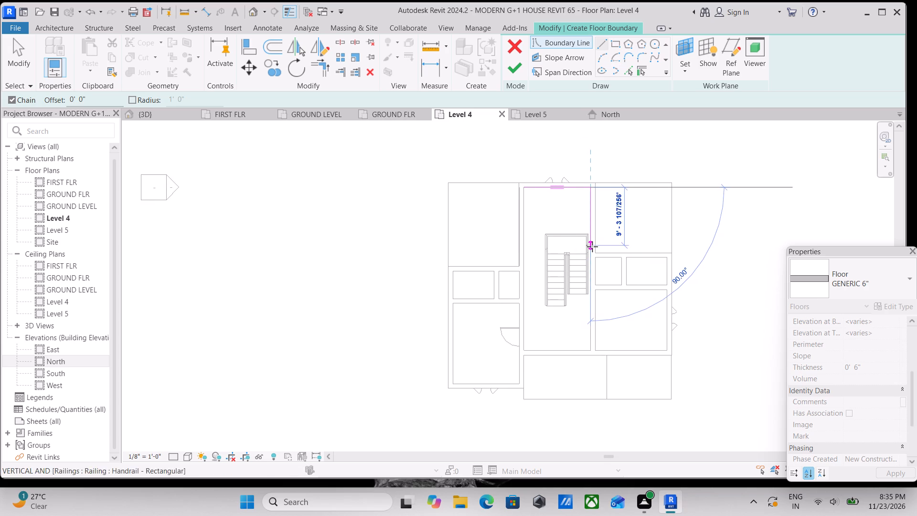
scroll(592, 247, "up", 1)
key("Escape")
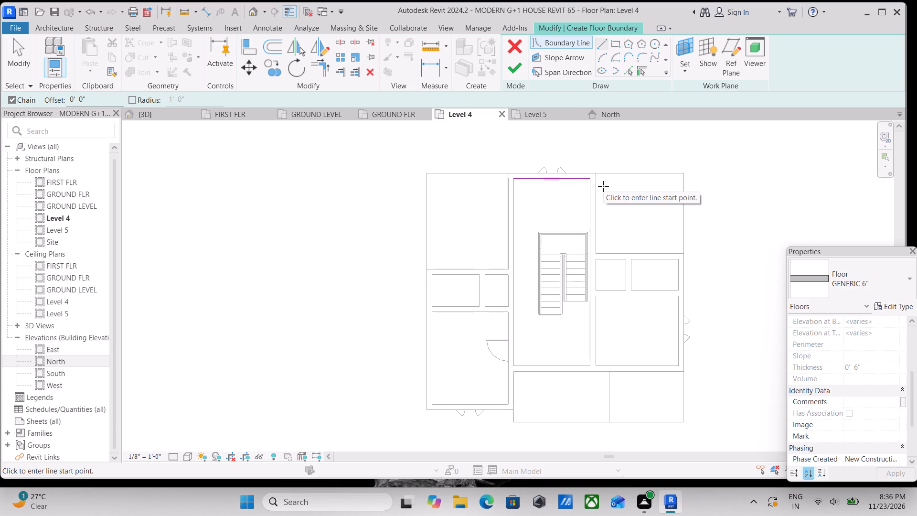
Draw floor boundary lines from the small east room's northeast inner corner west to the stair hall wall, and north to the first line.
scroll(648, 269, "up", 2)
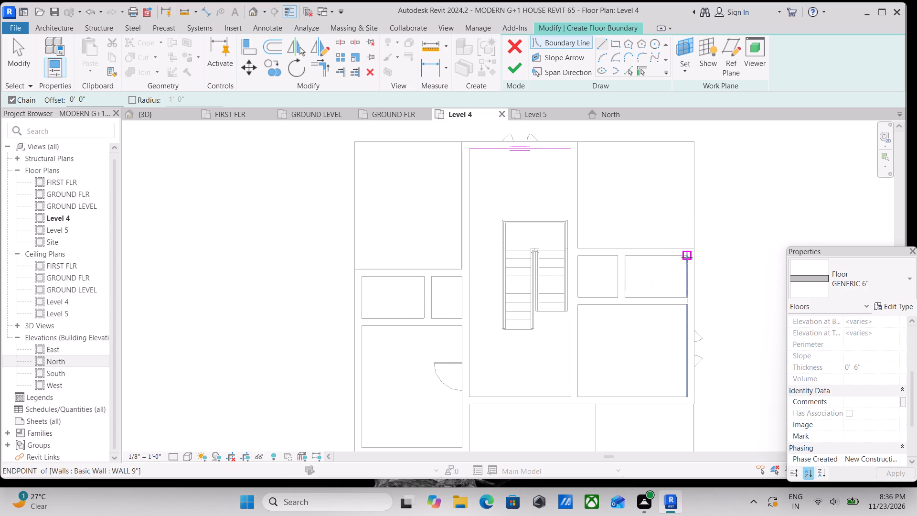
left_click(687, 258)
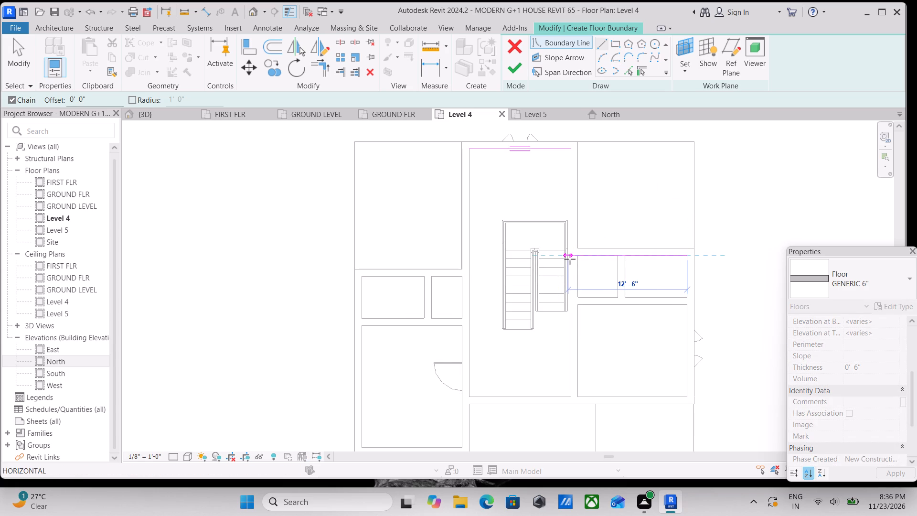
scroll(570, 258, "up", 4)
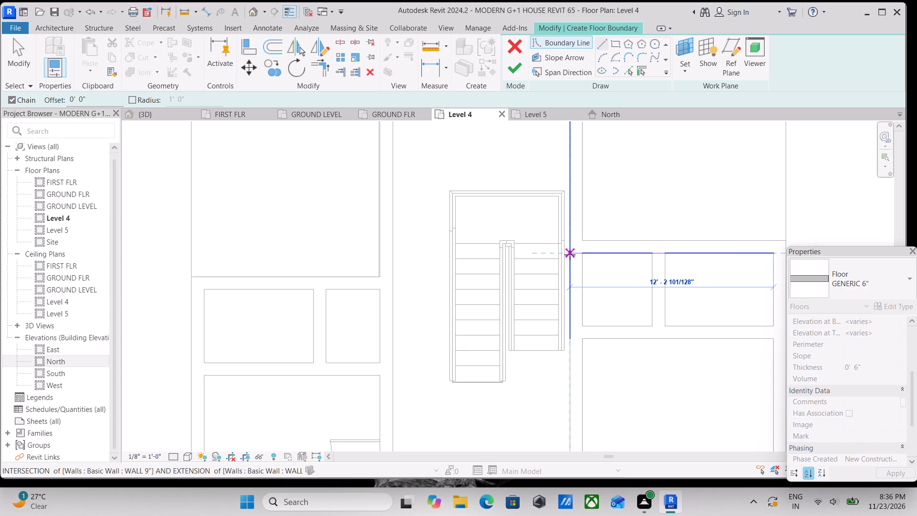
left_click(570, 255)
middle_click_drag(577, 194, 579, 219)
scroll(565, 158, "down", 1)
middle_click_drag(565, 158, 577, 239)
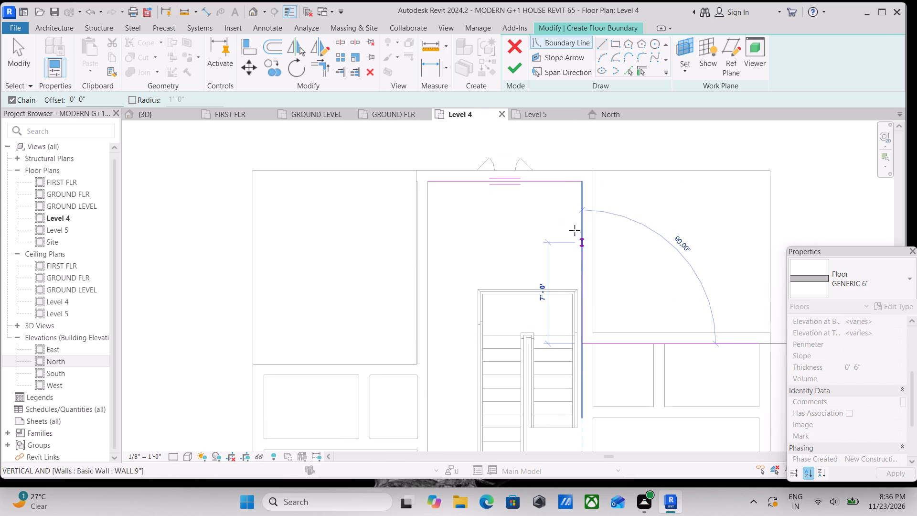
left_click(582, 183)
scroll(534, 225, "down", 3)
middle_click_drag(534, 225, 518, 211)
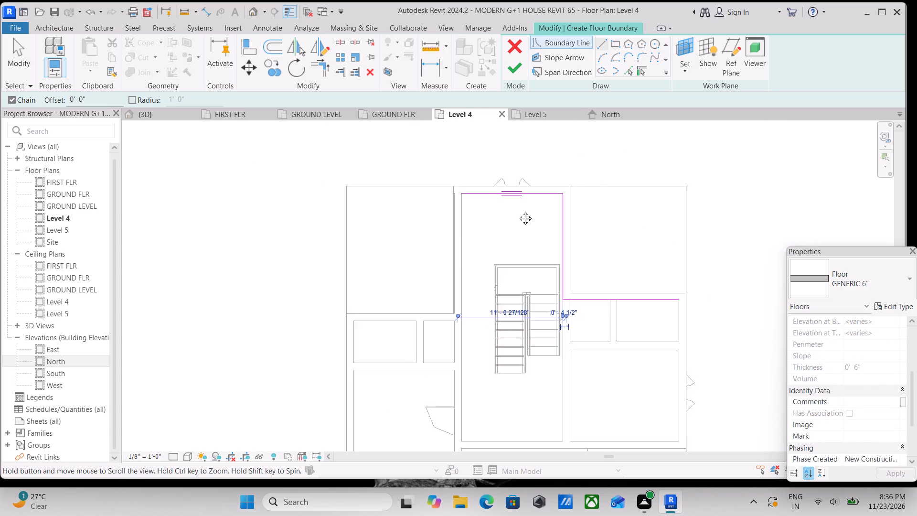
middle_click_drag(518, 211, 467, 158)
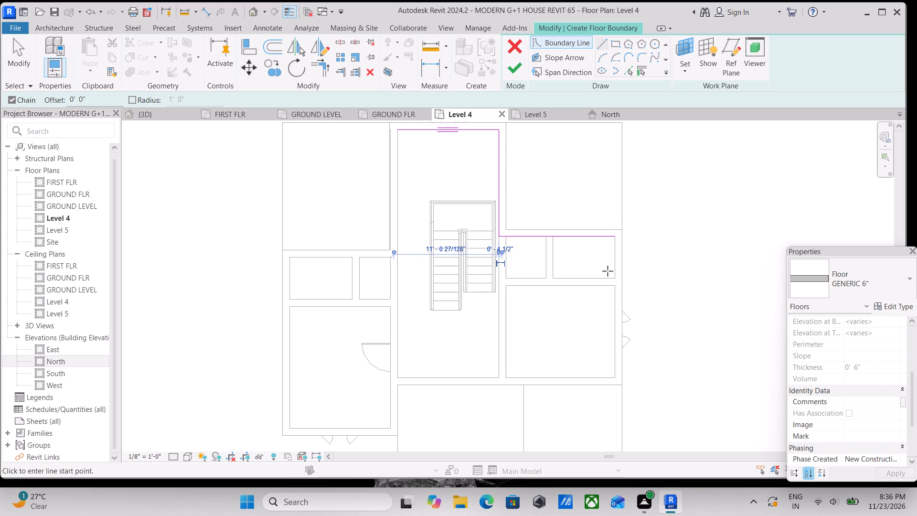
Continue the floor boundary south along the east wall's inner face and about 23'-6" west along the stair hall's south wall.
scroll(608, 272, "down", 1)
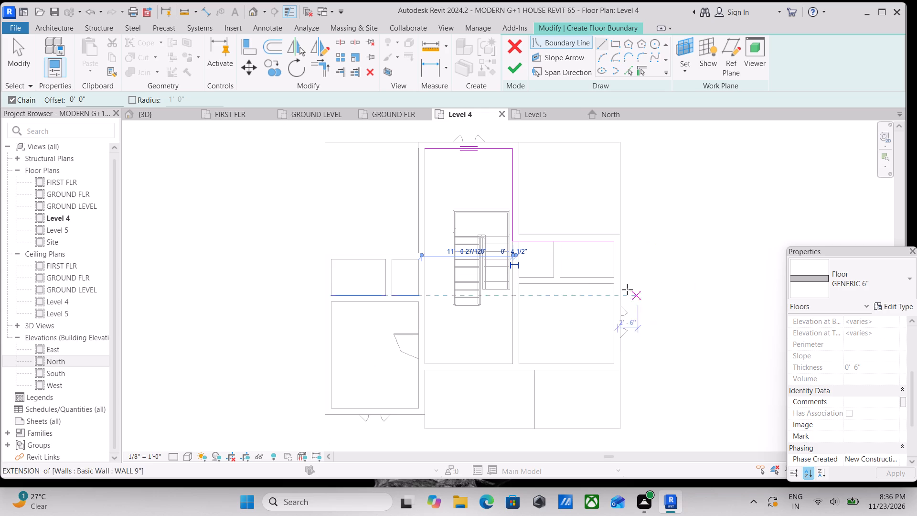
left_click(612, 243)
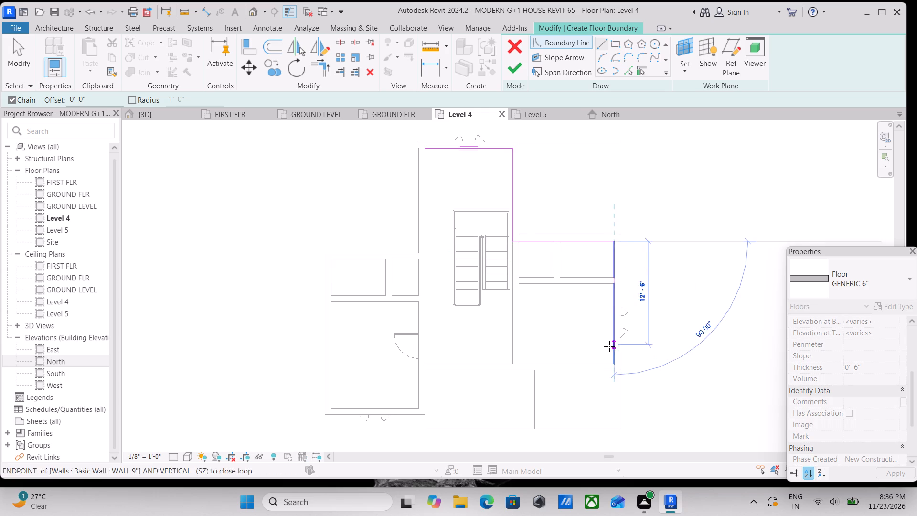
middle_click_drag(609, 346, 600, 275)
left_click(603, 292)
middle_click_drag(497, 290, 549, 282)
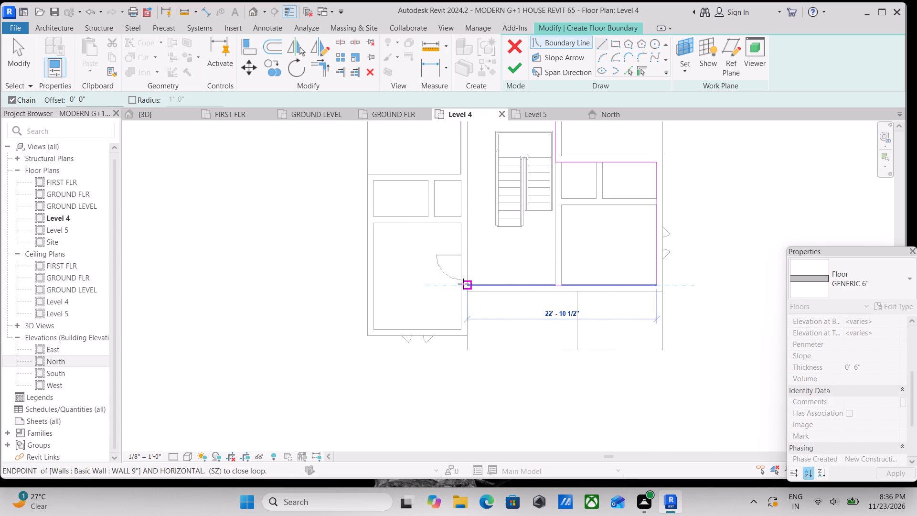
left_click(461, 285)
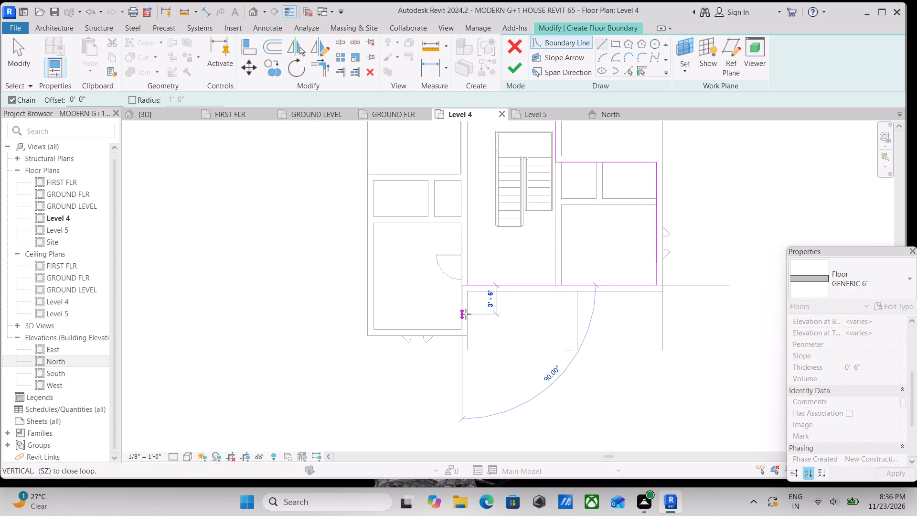
scroll(455, 321, "up", 5)
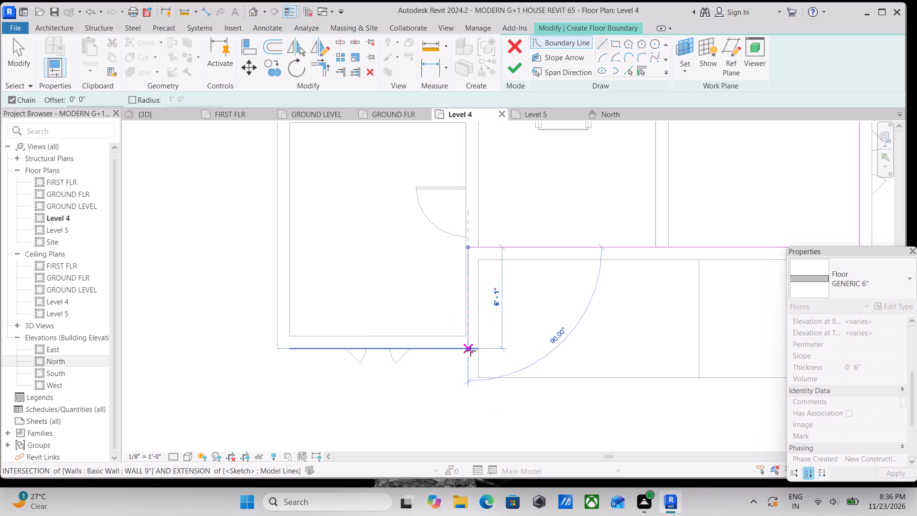
middle_click_drag(454, 297, 448, 345)
scroll(448, 345, "up", 3)
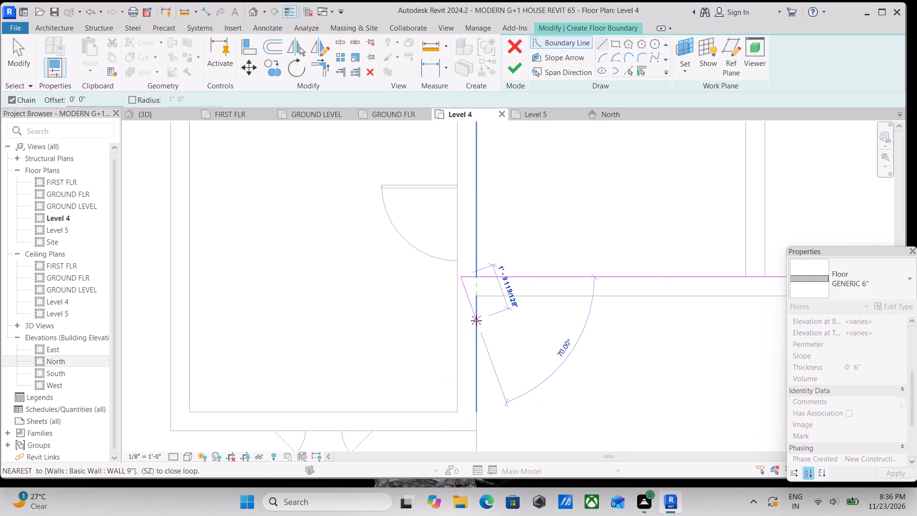
key("Escape")
scroll(477, 321, "up", 3)
key("Escape")
key("Escape")
Extend the south boundary line's west end to the southwest room's inner wall face, making the line 23' 7 1/2" long.
left_click(468, 258)
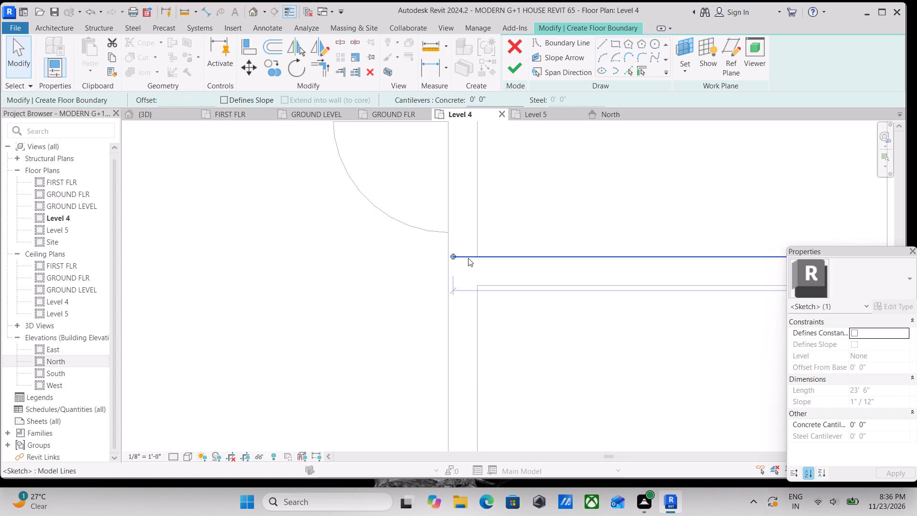
scroll(458, 259, "up", 7)
left_click_drag(451, 253, 439, 253)
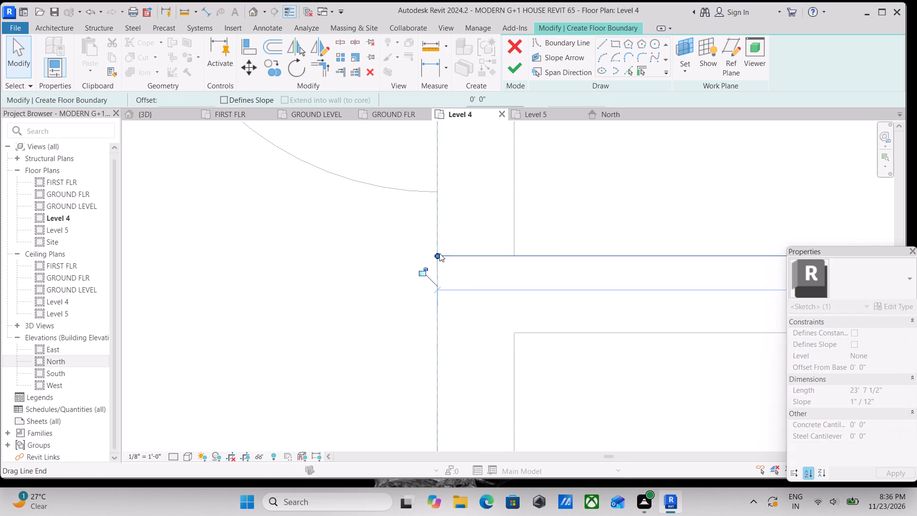
scroll(445, 266, "down", 2)
key("Escape")
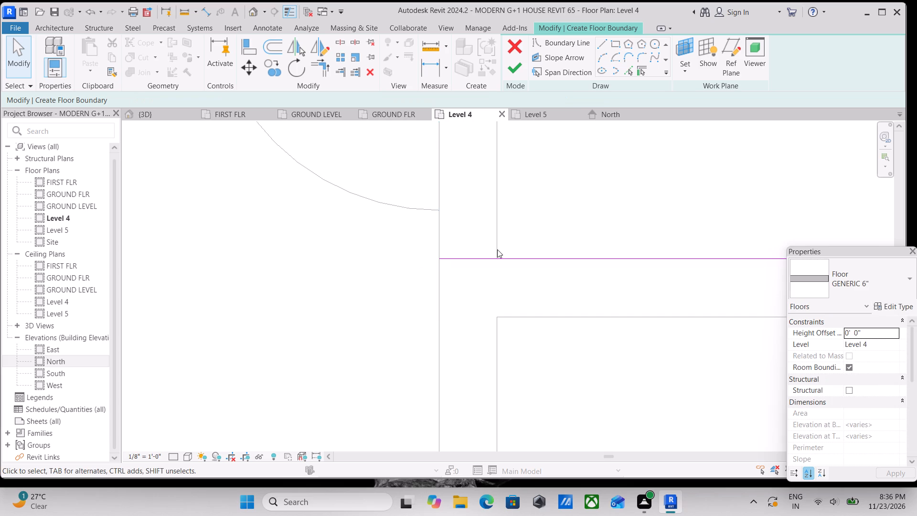
Draw the floor boundary from the south line's west end south to the southwest room's inner corner, and 10'-7" west along its south wall.
left_click(599, 46)
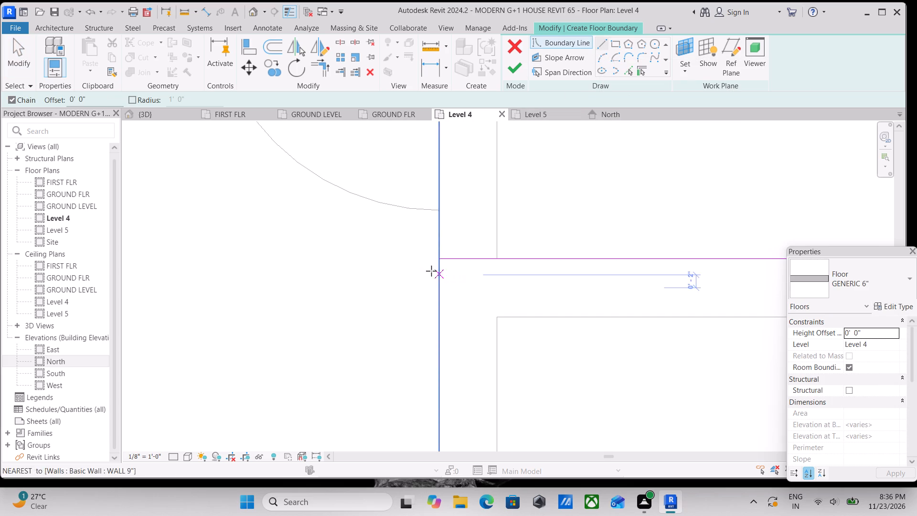
left_click(439, 258)
scroll(443, 383, "down", 1)
middle_click_drag(443, 383, 437, 209)
scroll(432, 281, "down", 1)
scroll(440, 396, "down", 3)
middle_click_drag(440, 396, 440, 359)
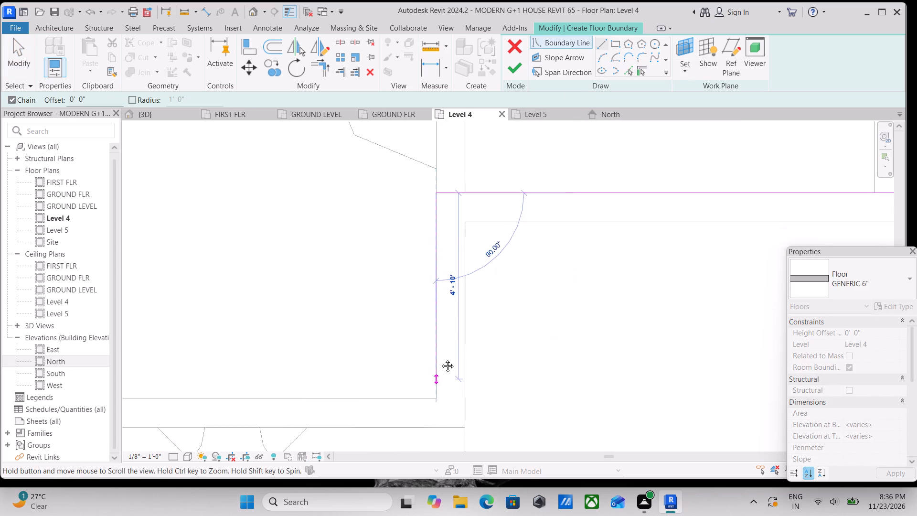
middle_click_drag(440, 359, 440, 344)
left_click(440, 361)
middle_click_drag(416, 358, 577, 330)
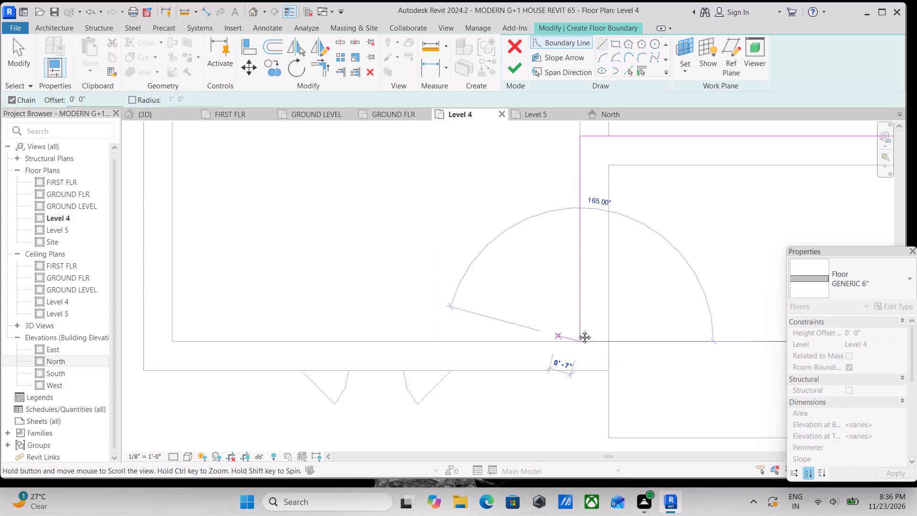
middle_click_drag(577, 330, 579, 329)
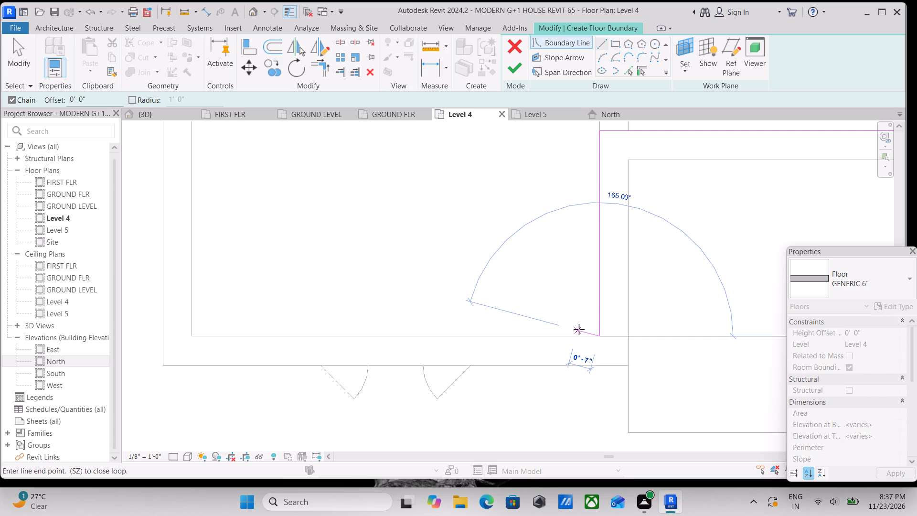
middle_click_drag(578, 329, 649, 330)
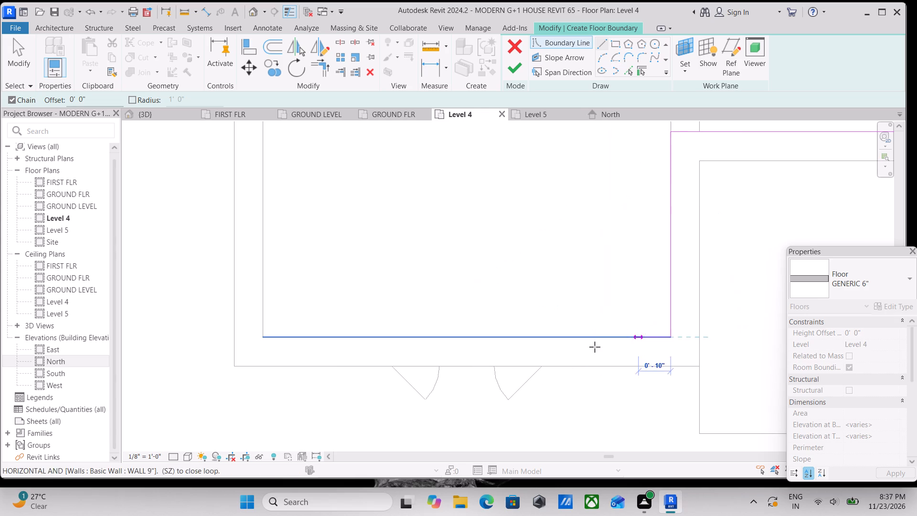
middle_click_drag(540, 342, 620, 339)
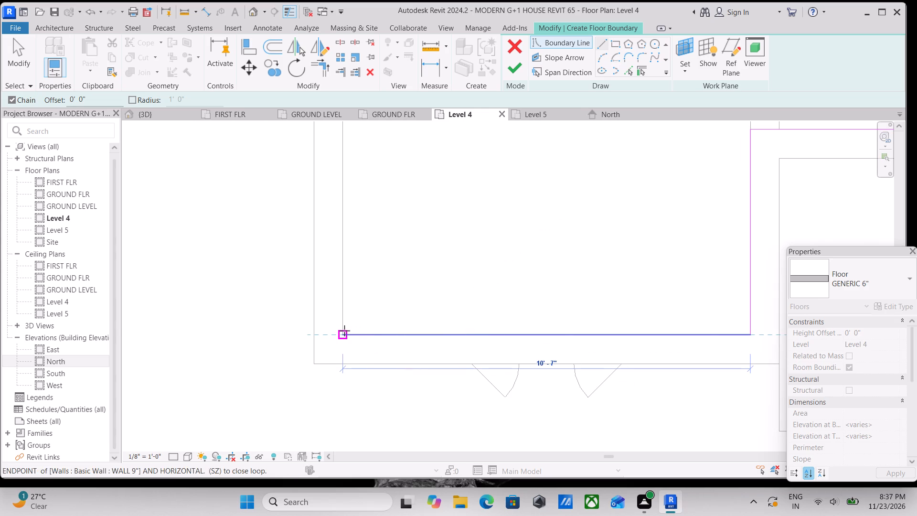
left_click(344, 331)
Continue the floor boundary about 18' north along the west wall's inner face to the small west room's northwest inner corner.
scroll(344, 331, "down", 3)
middle_click_drag(344, 331, 359, 356)
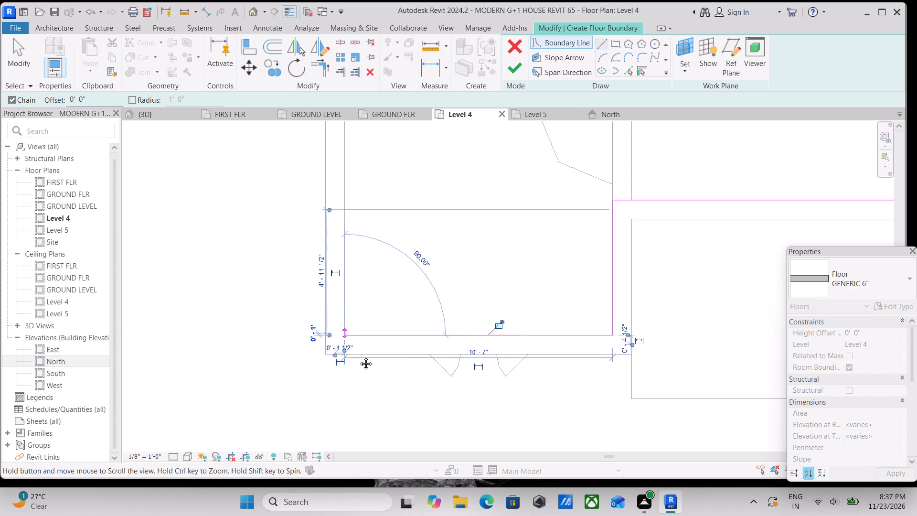
middle_click_drag(359, 356, 378, 384)
scroll(378, 385, "up", 1)
scroll(376, 293, "down", 2)
middle_click_drag(376, 293, 395, 349)
scroll(413, 294, "down", 3)
middle_click_drag(413, 294, 426, 357)
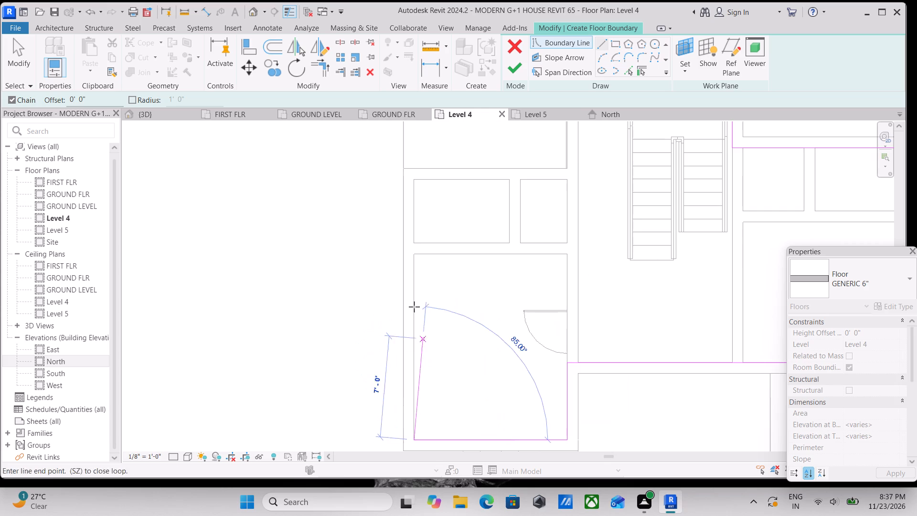
scroll(409, 240, "down", 1)
middle_click_drag(409, 241, 435, 344)
scroll(433, 298, "up", 2)
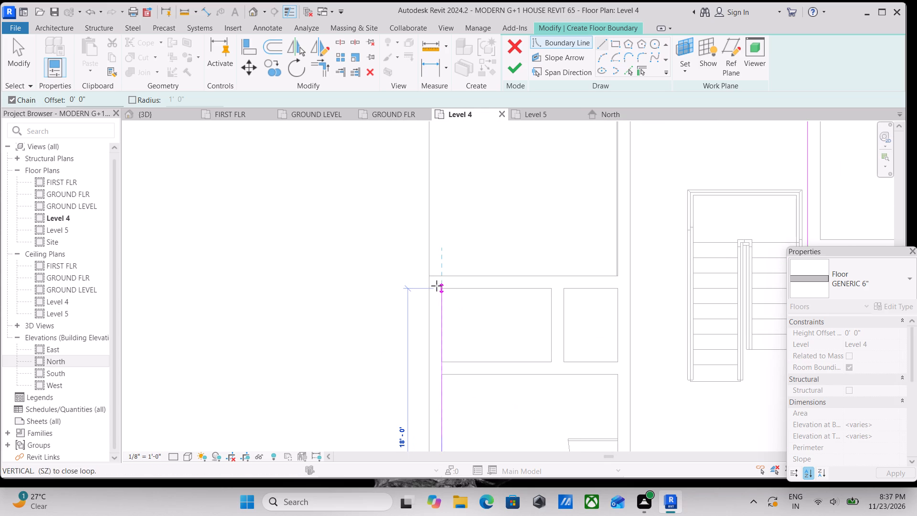
left_click(446, 291)
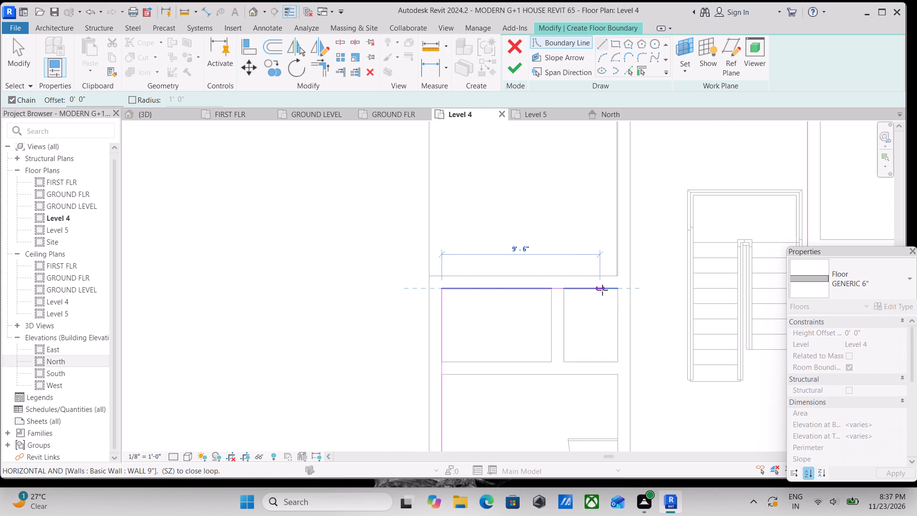
Close the boundary loop by drawing east to the stair hall's west wall inner face and 13'-4 1/2" north to the first line.
left_click(628, 288)
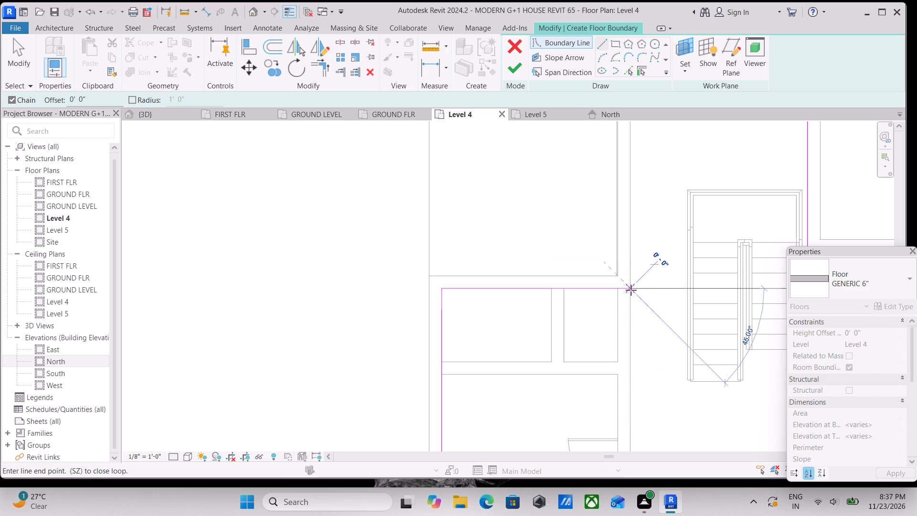
scroll(627, 242, "down", 1)
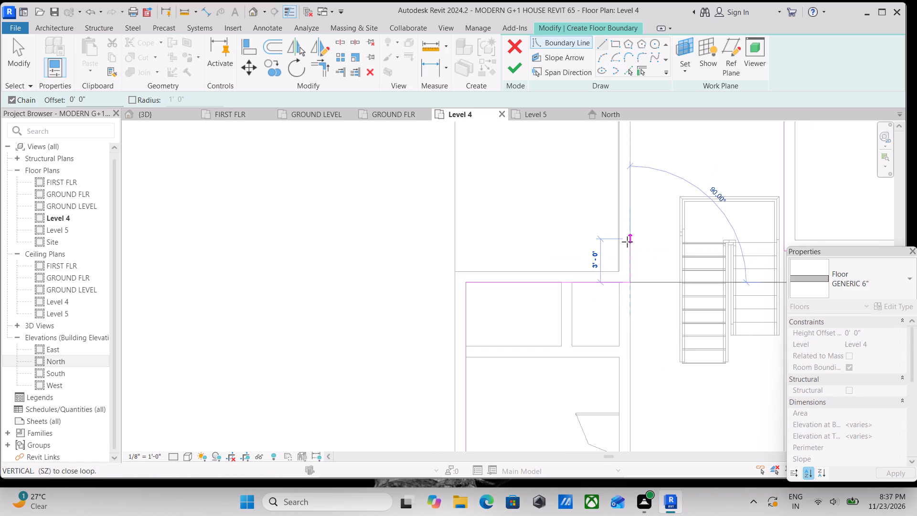
scroll(627, 242, "down", 1)
middle_click_drag(628, 244, 622, 369)
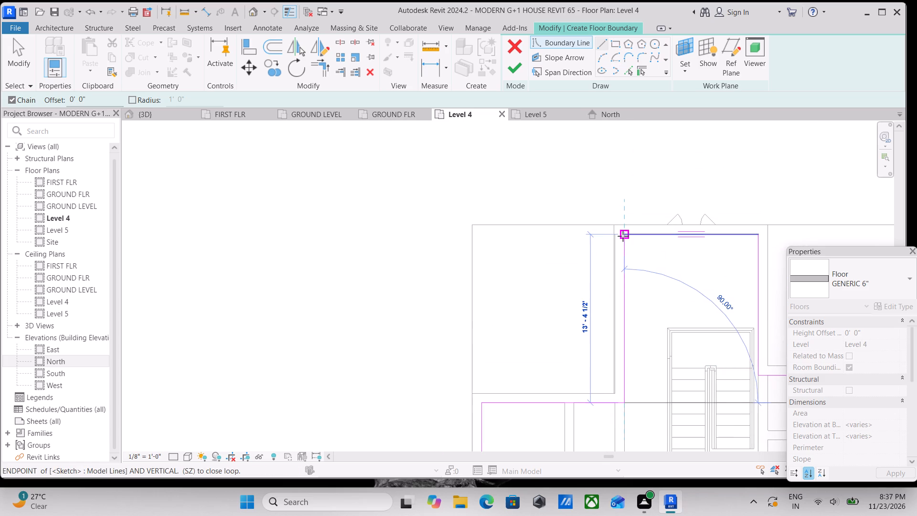
left_click(623, 236)
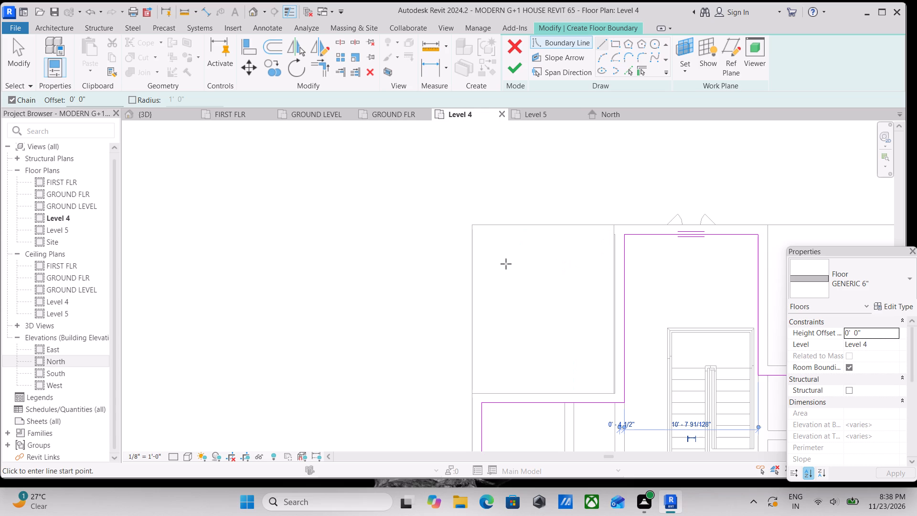
Finish the Level 4 floor sketch without attaching the walls to the floor's bottom.
scroll(564, 347, "up", 1)
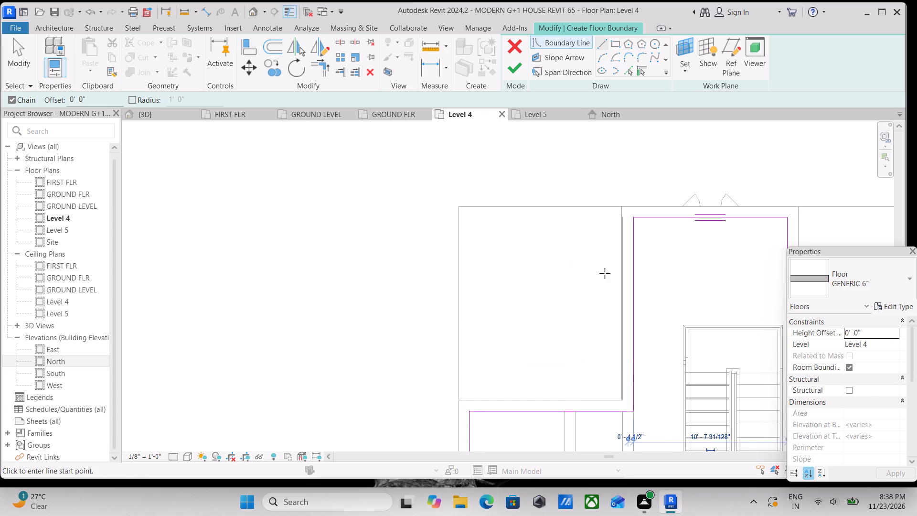
scroll(579, 227, "down", 4)
middle_click_drag(559, 255, 457, 223)
scroll(539, 284, "down", 2)
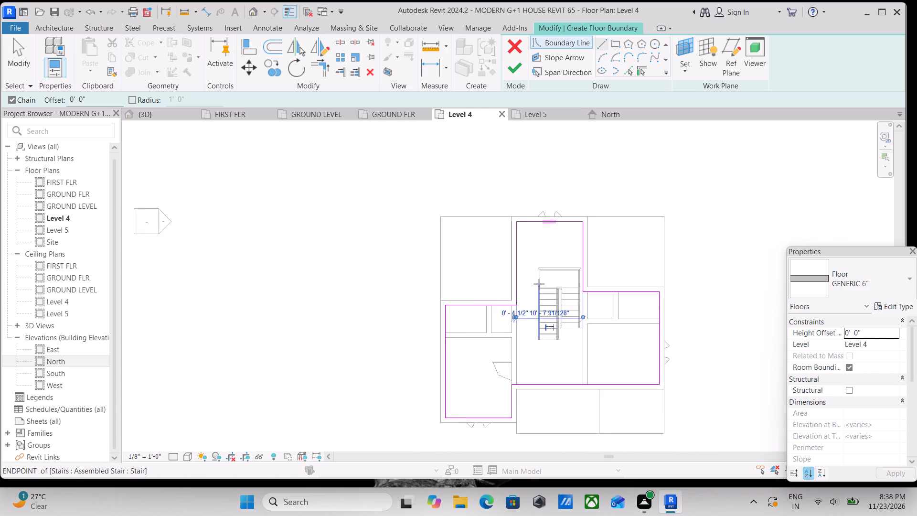
middle_click_drag(539, 284, 534, 241)
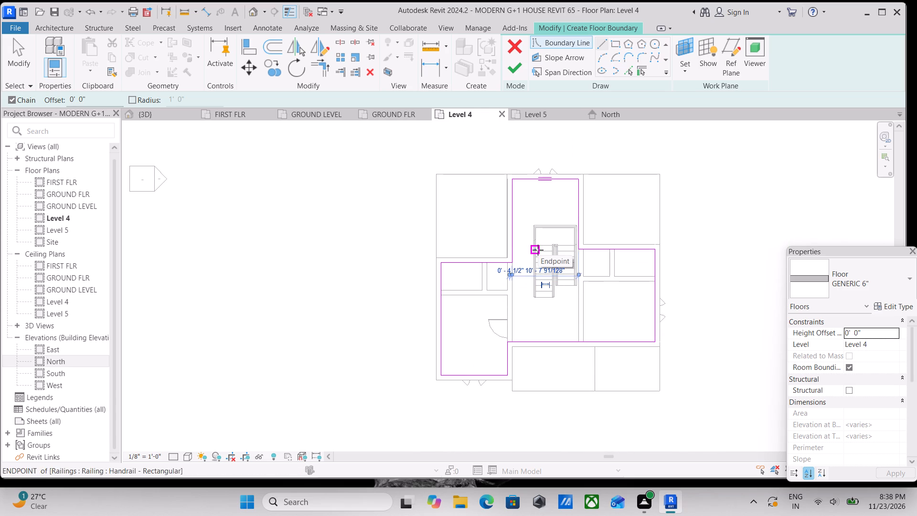
left_click(508, 69)
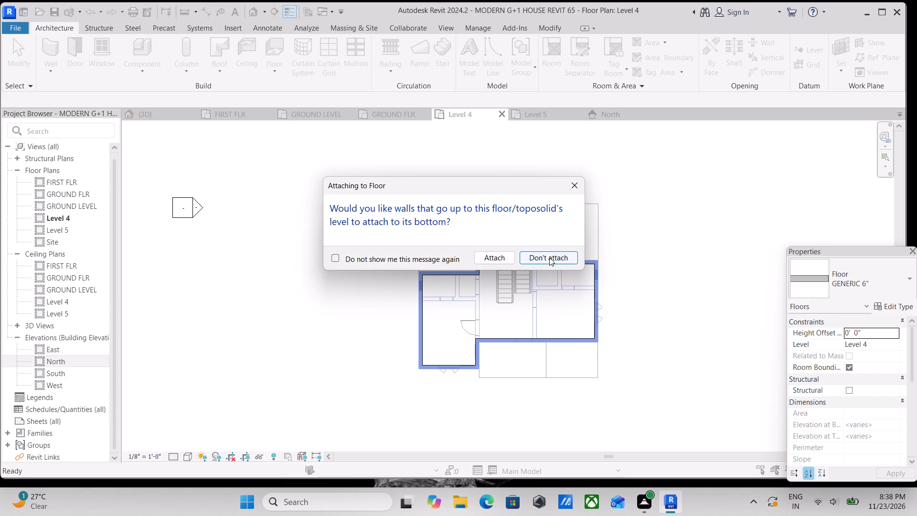
left_click(549, 258)
In the 3D view, set the Level 4 floor's height offset from level to 6".
scroll(540, 240, "down", 1)
middle_click_drag(539, 240, 501, 231)
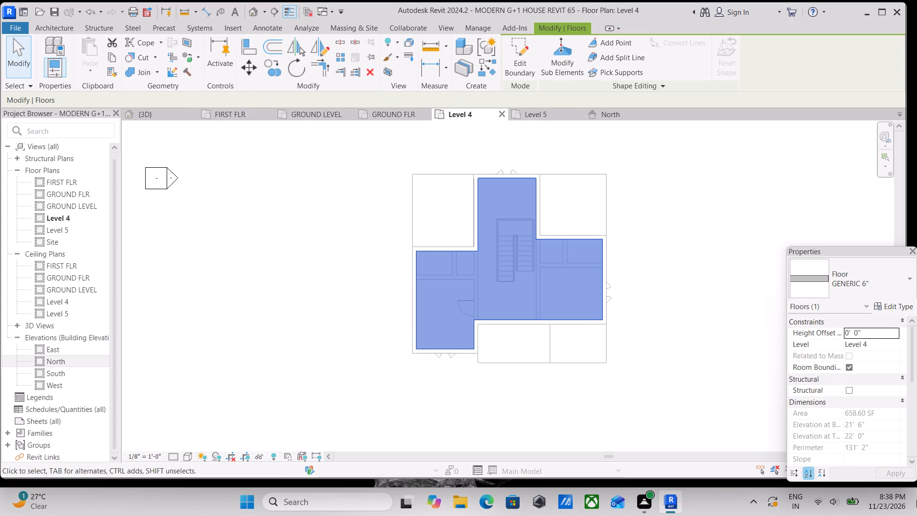
scroll(746, 465, "down", 2)
middle_click_drag(644, 411, 657, 386)
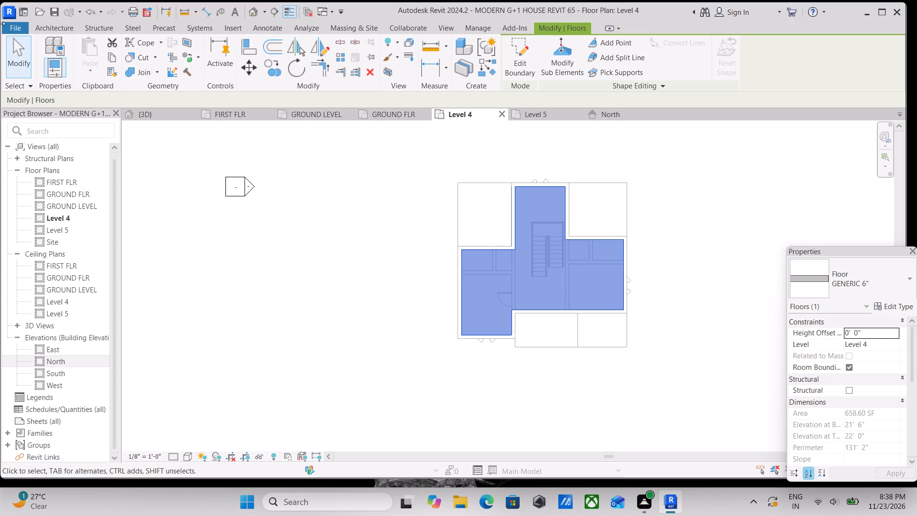
left_click(158, 120)
scroll(411, 281, "up", 1)
scroll(464, 321, "up", 2)
key("Escape")
key("Escape")
scroll(593, 299, "up", 6)
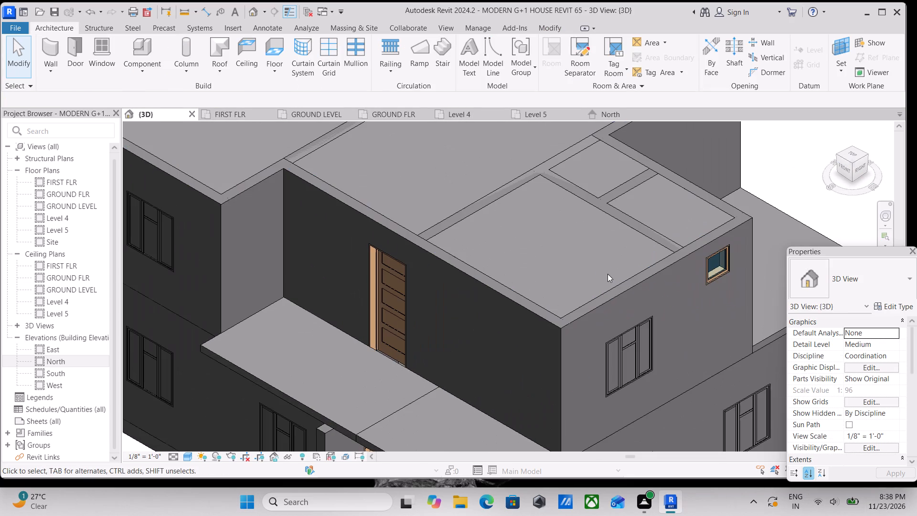
left_click(564, 312)
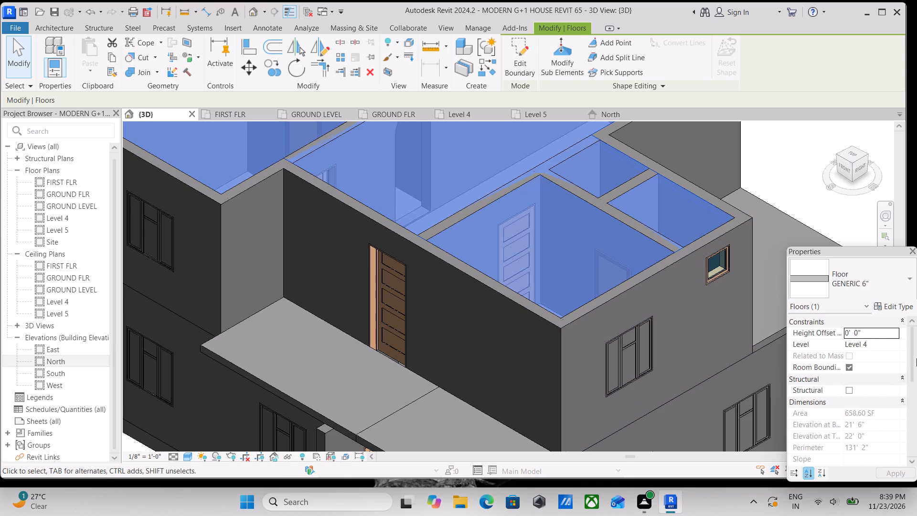
left_click(869, 330)
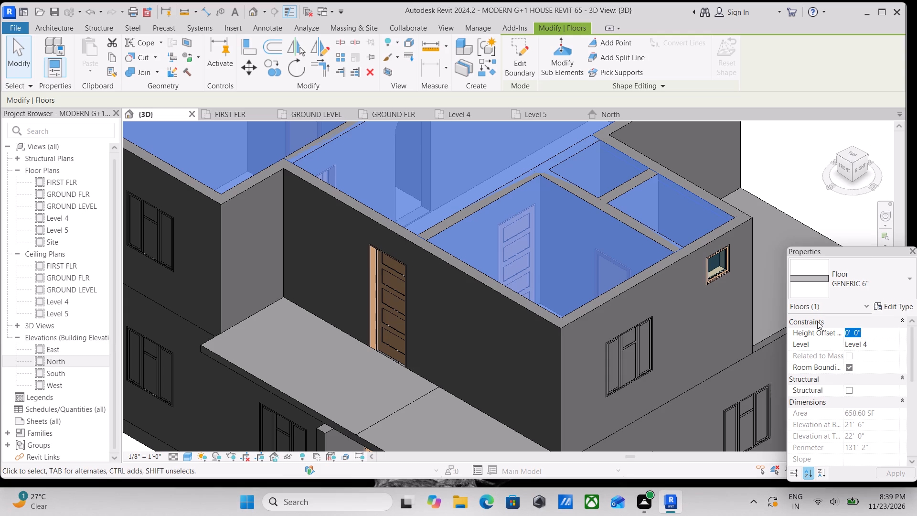
key("6")
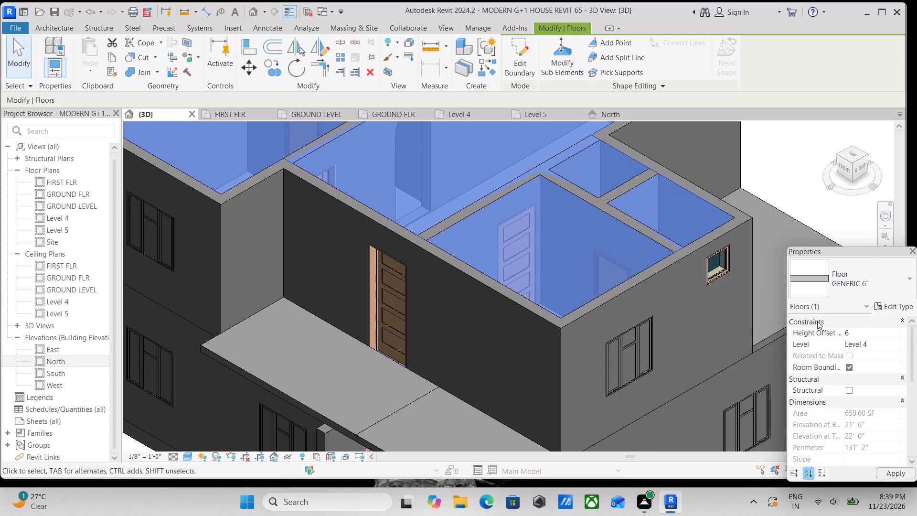
key("shift+quotedbl")
key("Return")
scroll(585, 253, "down", 2)
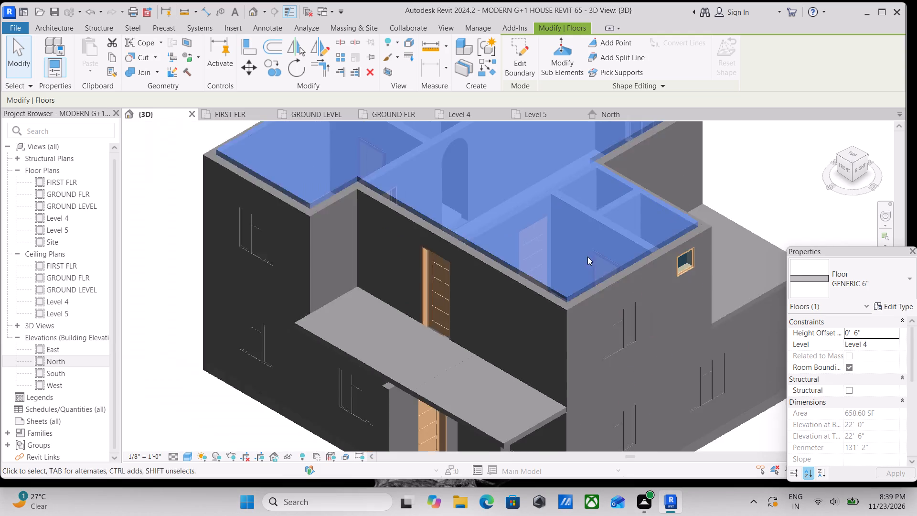
scroll(587, 257, "down", 1)
scroll(614, 278, "up", 1)
key("Escape")
Examine in 3D how the raised roof slab sits on the first-floor walls and along their top edges.
scroll(554, 302, "up", 2)
scroll(530, 253, "down", 3)
middle_click_drag(530, 253, 565, 290)
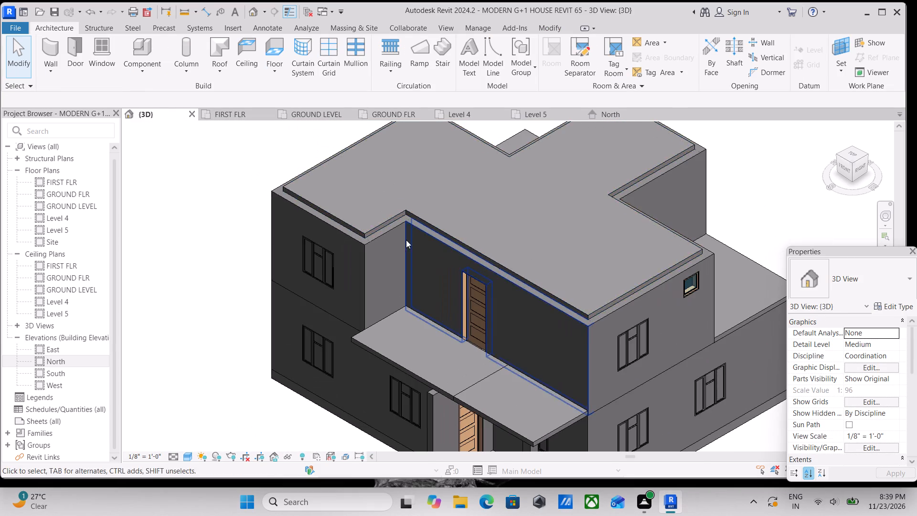
scroll(348, 213, "up", 3)
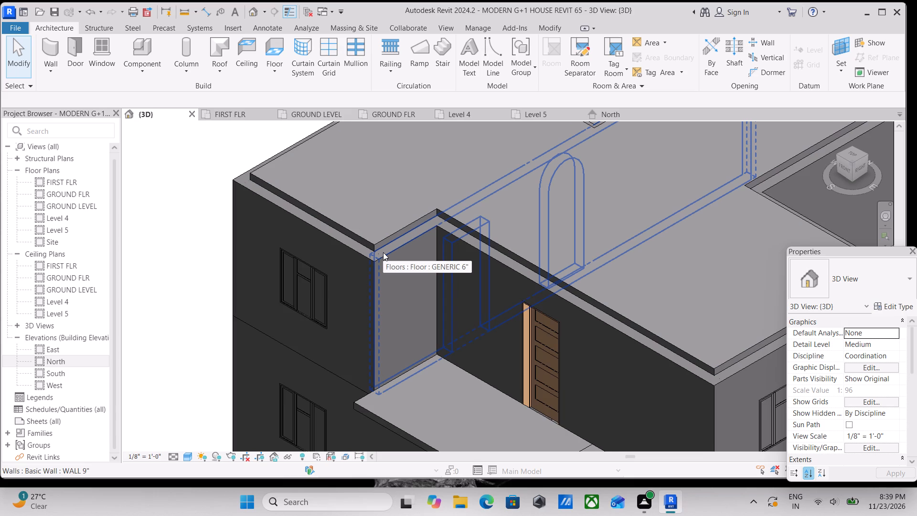
scroll(399, 243, "down", 6)
middle_click_drag(407, 211, 384, 212)
scroll(386, 213, "down", 1)
scroll(442, 198, "down", 2)
middle_click_drag(438, 198, 386, 191)
scroll(374, 228, "up", 2)
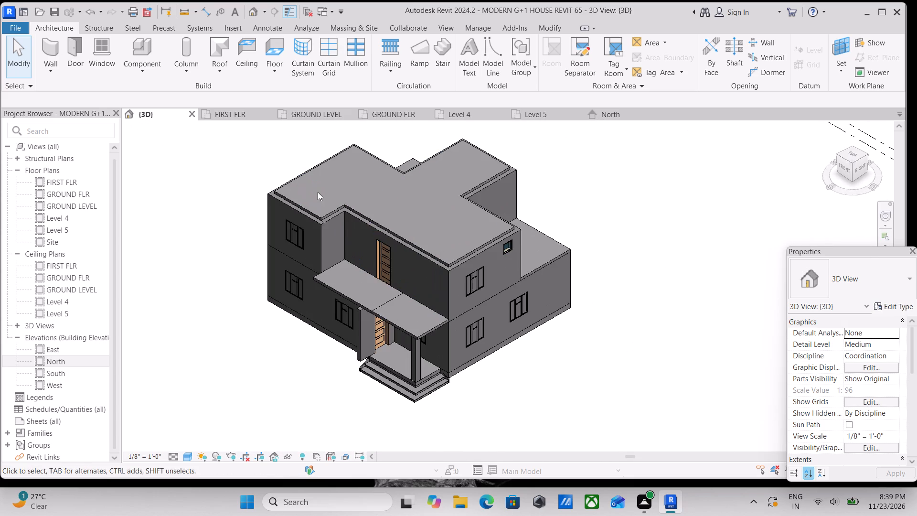
scroll(319, 193, "up", 1)
scroll(325, 179, "down", 1)
middle_click_drag(325, 178, 324, 204)
scroll(350, 211, "down", 2)
middle_click_drag(348, 209, 328, 193)
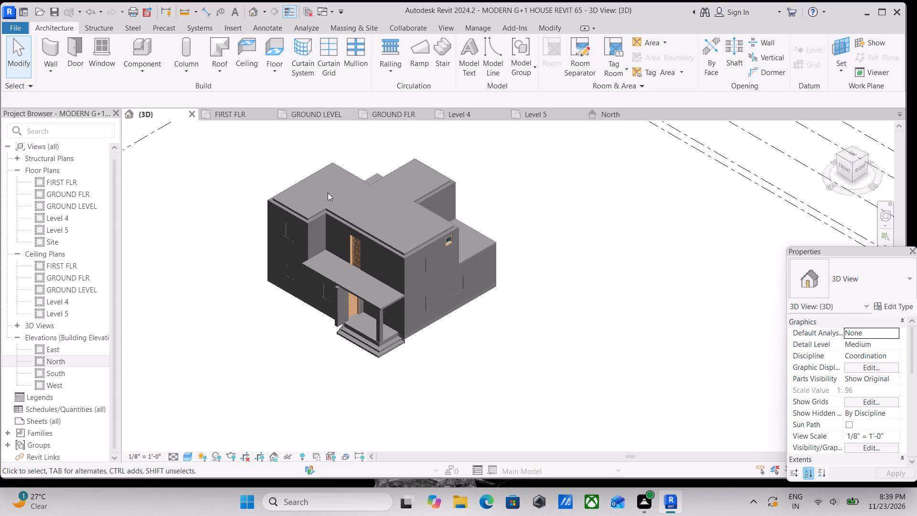
scroll(328, 193, "up", 1)
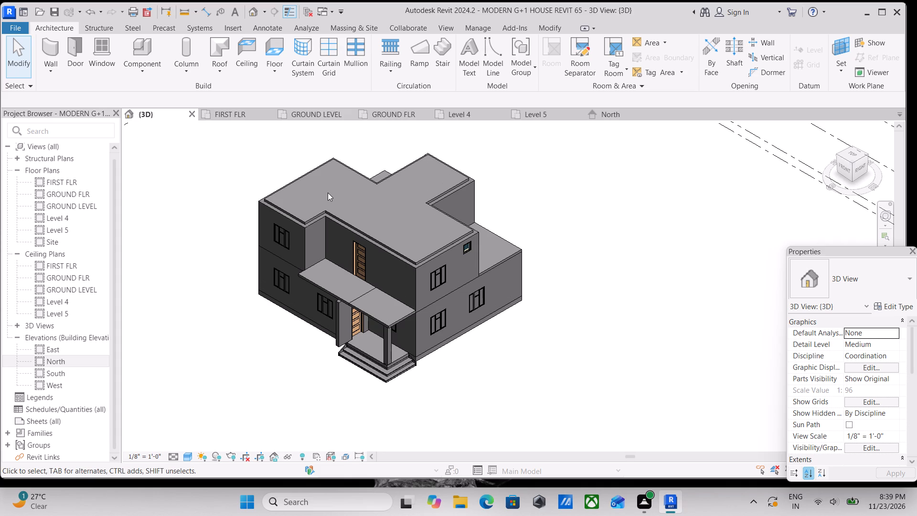
scroll(328, 193, "up", 1)
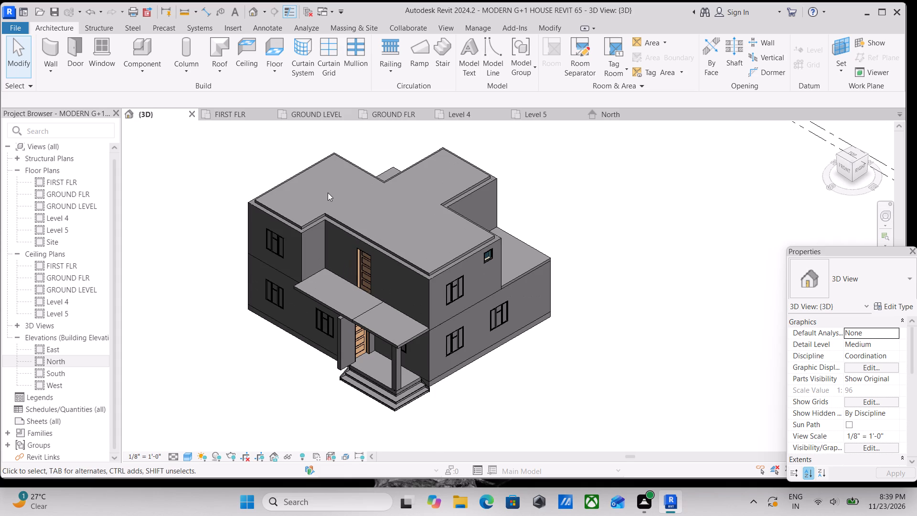
scroll(328, 193, "up", 2)
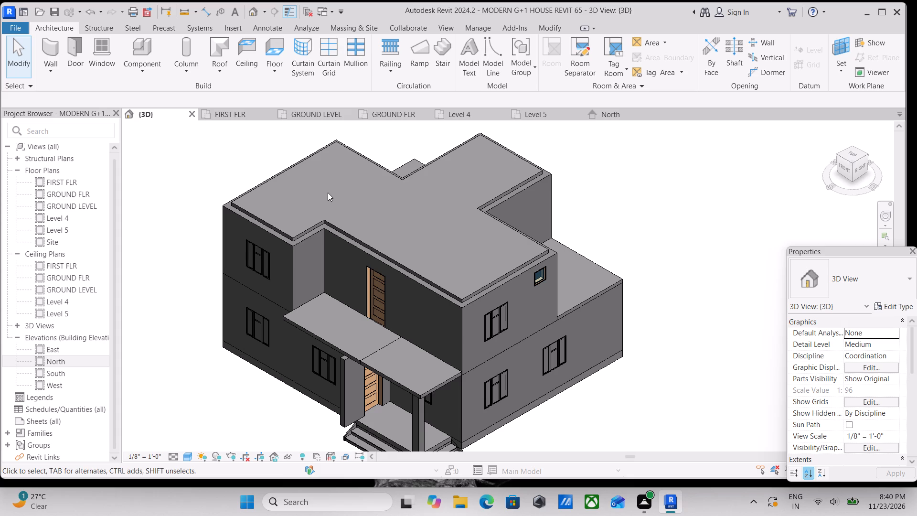
scroll(328, 193, "up", 1)
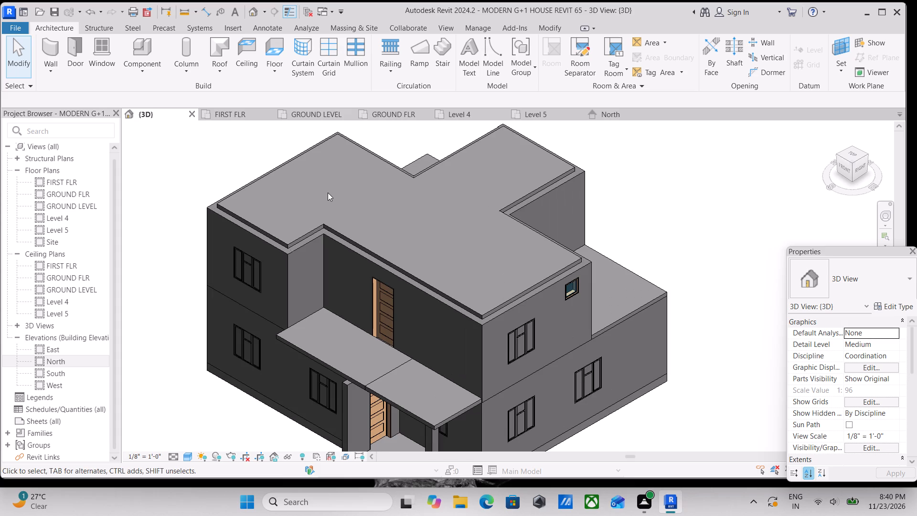
scroll(328, 193, "up", 1)
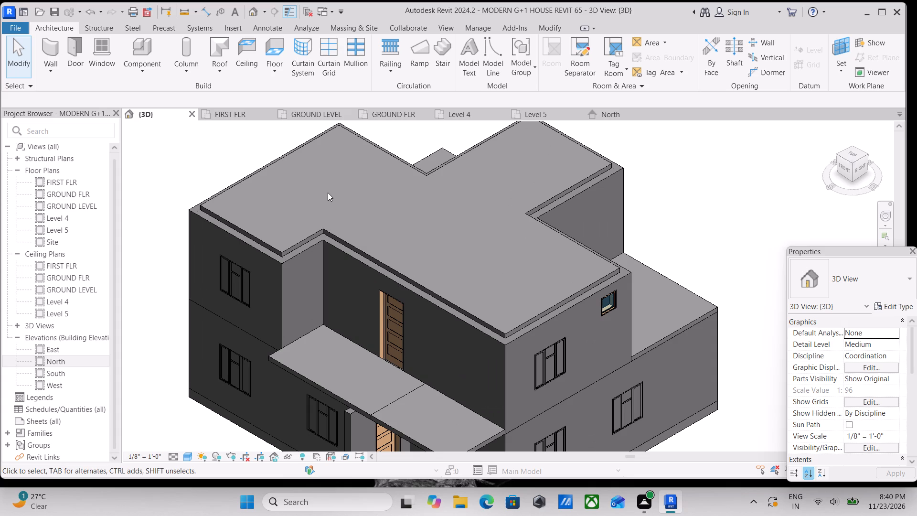
scroll(321, 205, "up", 2)
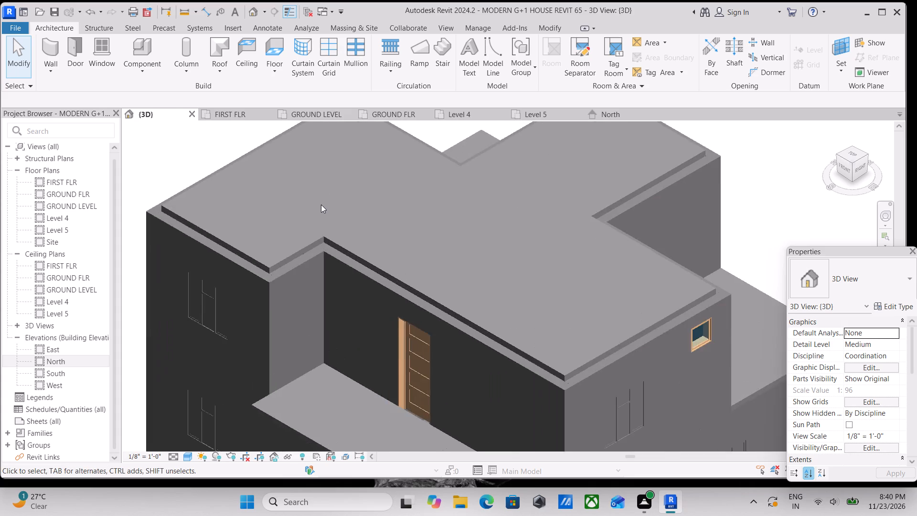
Examine the whole house in 3D, from the raised roof slab down to the entrance steps.
scroll(318, 187, "down", 5)
middle_click_drag(308, 203, 356, 190)
scroll(306, 242, "down", 1)
middle_click_drag(308, 244, 317, 253)
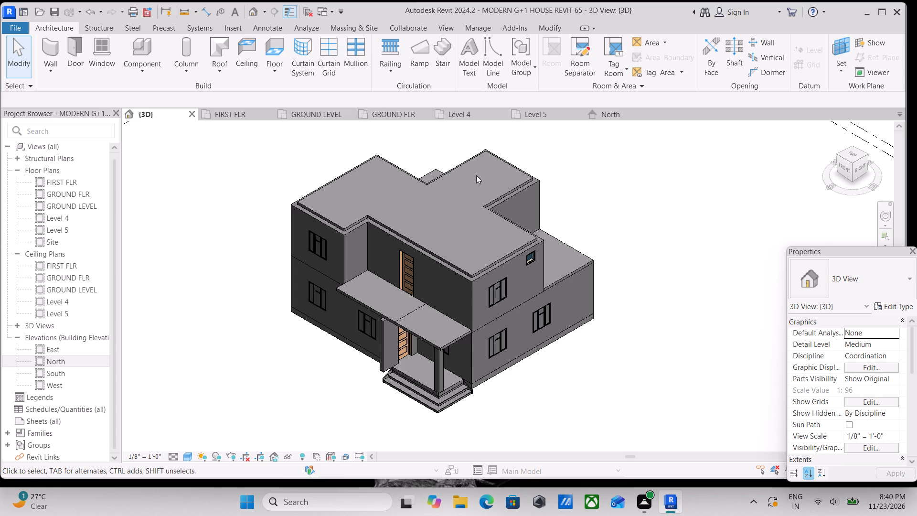
scroll(476, 175, "up", 1)
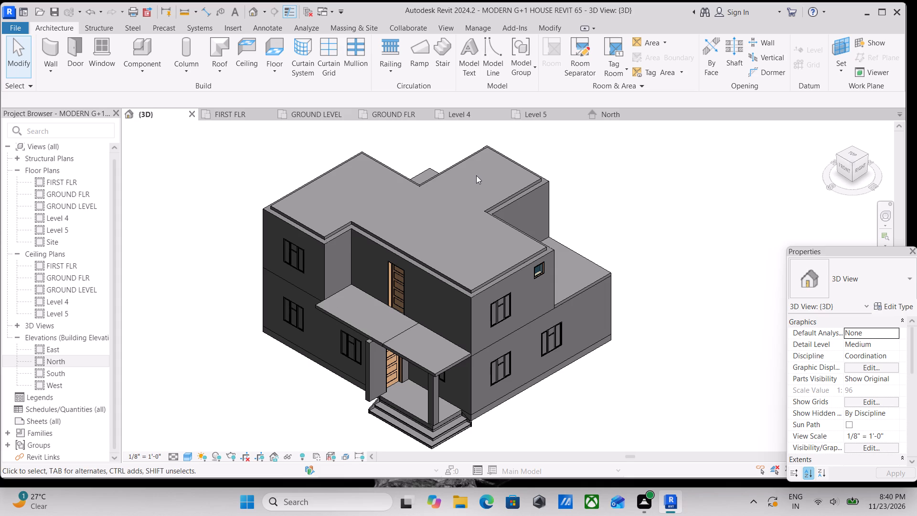
scroll(476, 175, "up", 1)
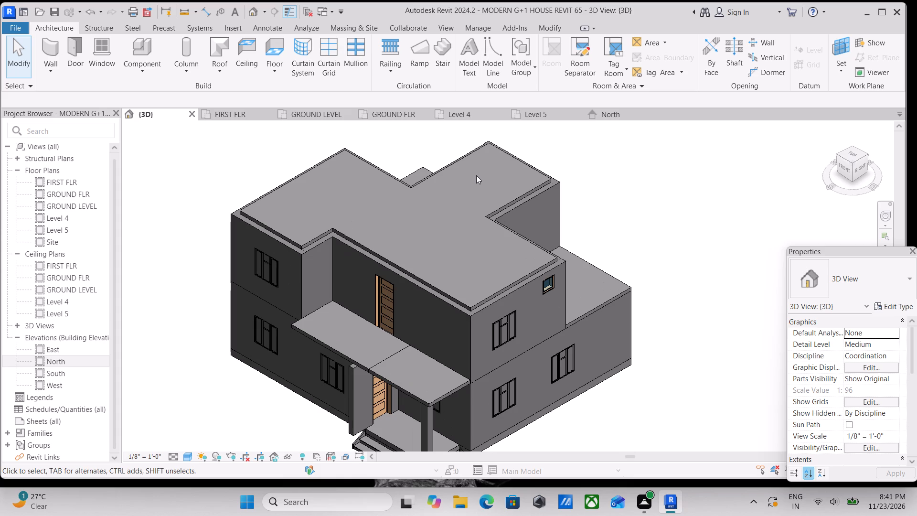
scroll(476, 175, "up", 1)
scroll(476, 175, "down", 2)
scroll(395, 118, "down", 1)
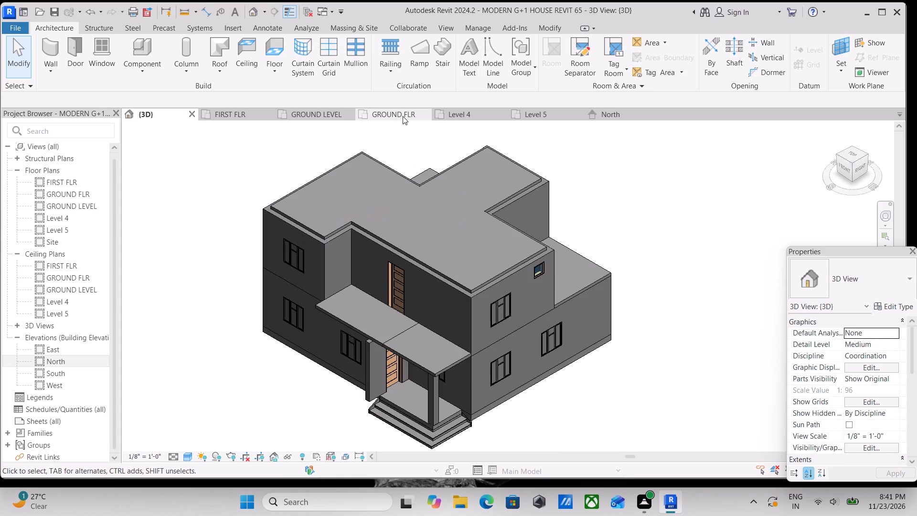
In the Level 5 plan, draw a WALL 9" wall 13'-9" north along the west edge of the roof slab's northern projection.
left_click(529, 112)
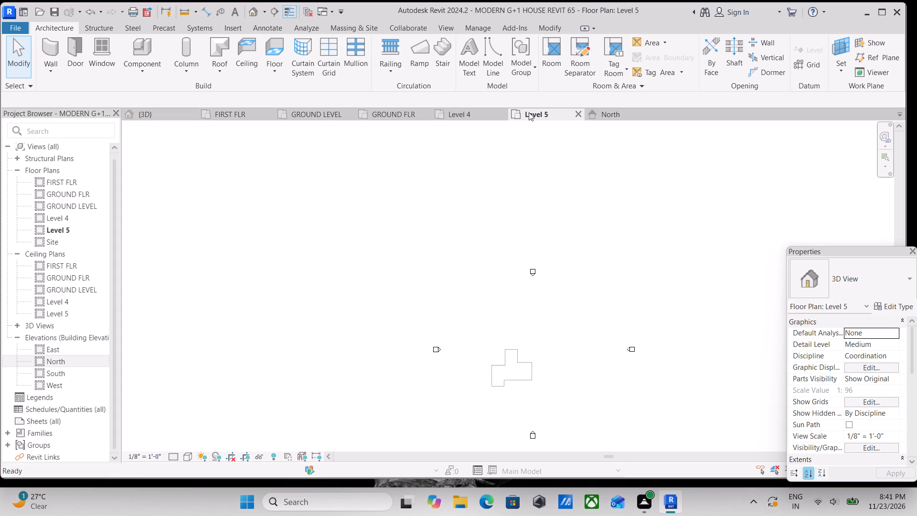
scroll(522, 343, "up", 2)
middle_click_drag(457, 365, 469, 310)
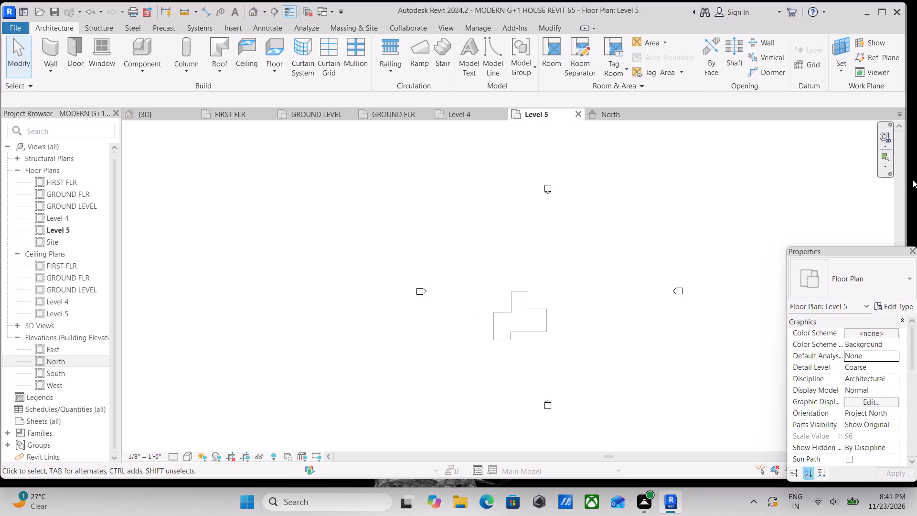
scroll(626, 291, "up", 1)
scroll(364, 485, "up", 3)
scroll(521, 325, "up", 1)
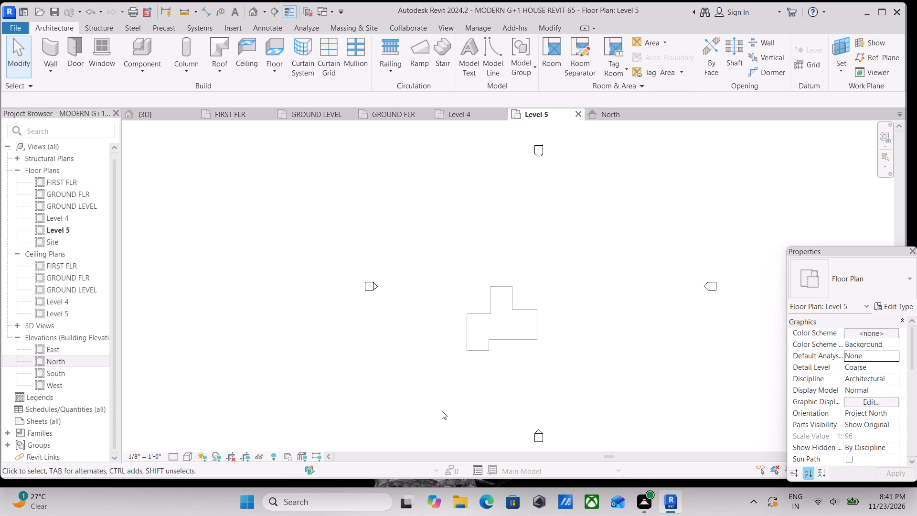
scroll(471, 302, "up", 4)
key("Escape")
scroll(474, 320, "up", 3)
type("wa")
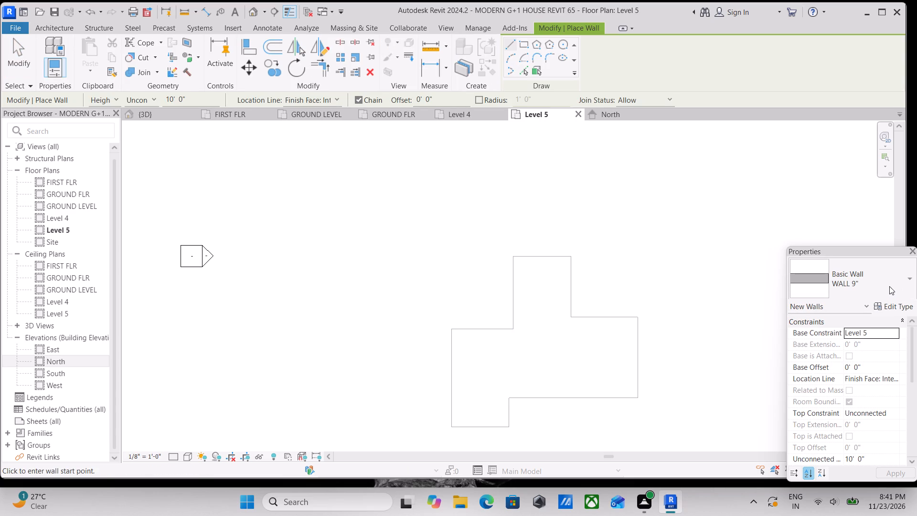
left_click(887, 287)
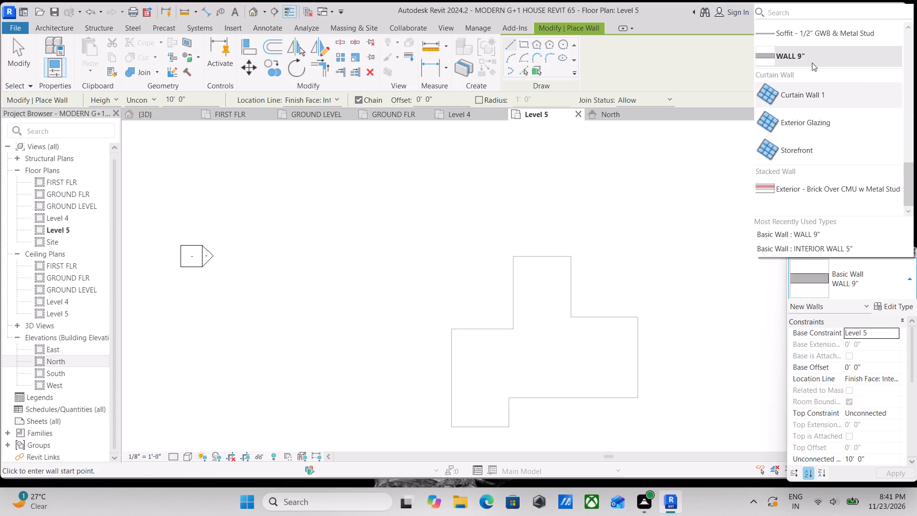
scroll(460, 334, "up", 2)
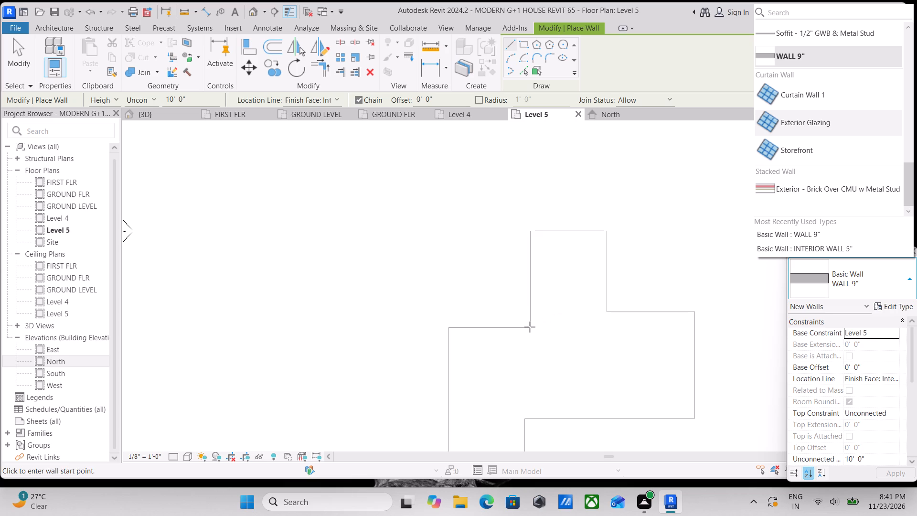
scroll(790, 92, "up", 2)
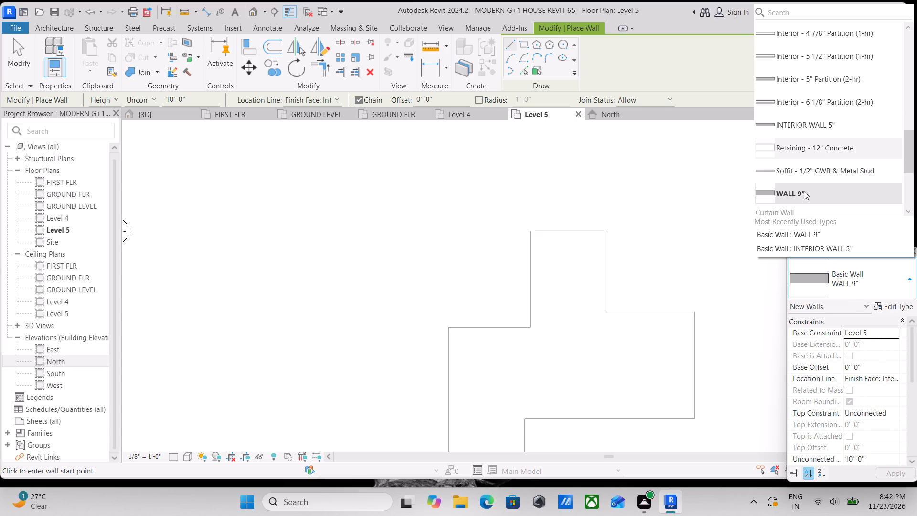
left_click(803, 198)
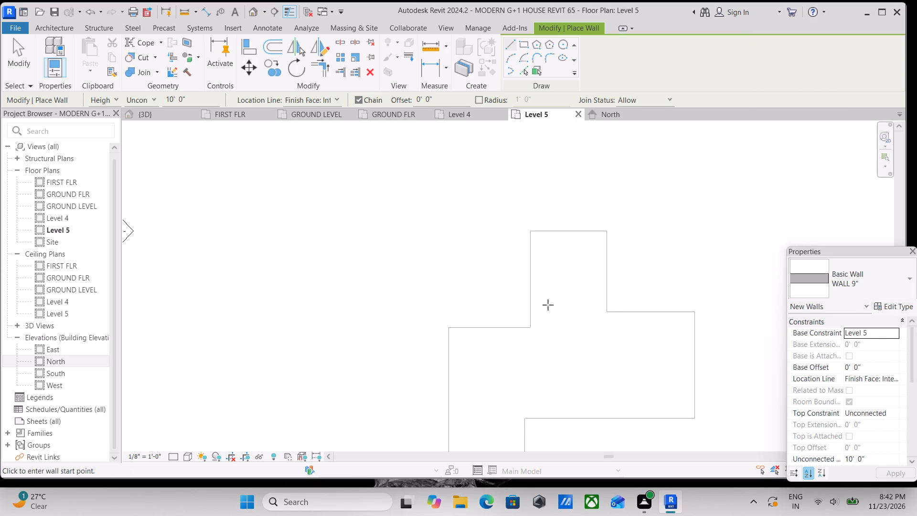
left_click(531, 330)
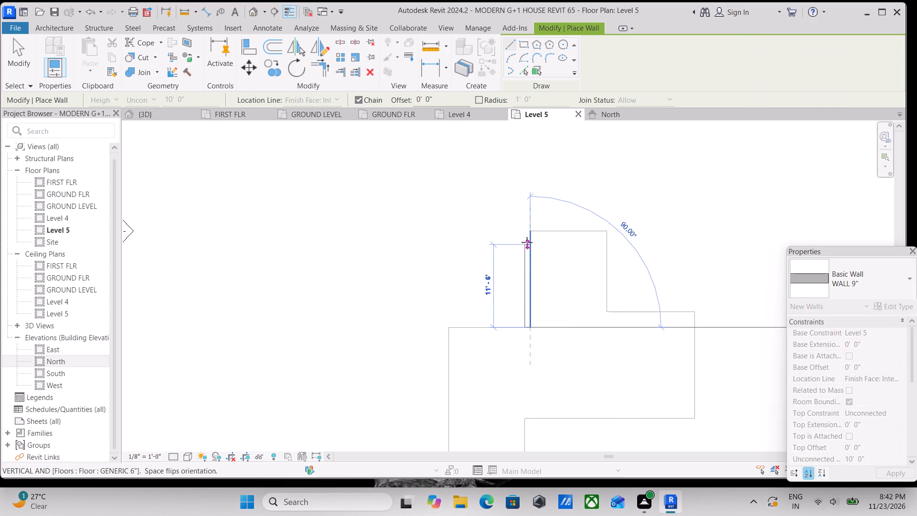
scroll(527, 238, "up", 3)
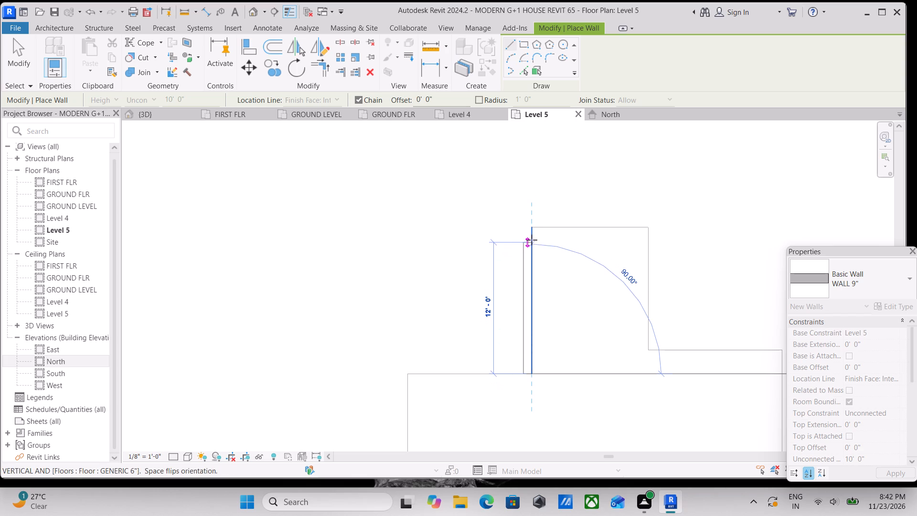
scroll(533, 229, "up", 4)
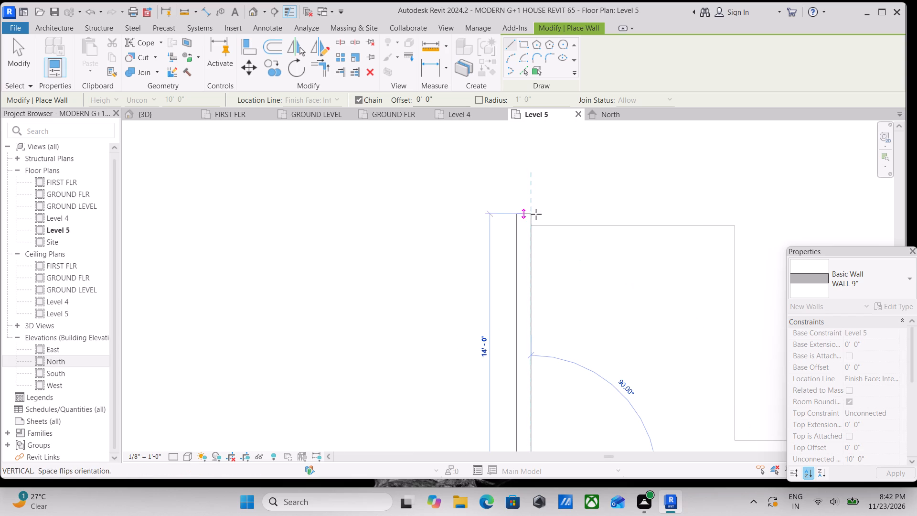
left_click(534, 223)
Continue the wall about 11'-0" east along the projection's north edge and about 11'-7" south to its inner corner, ending the chain there.
middle_click_drag(622, 222, 598, 225)
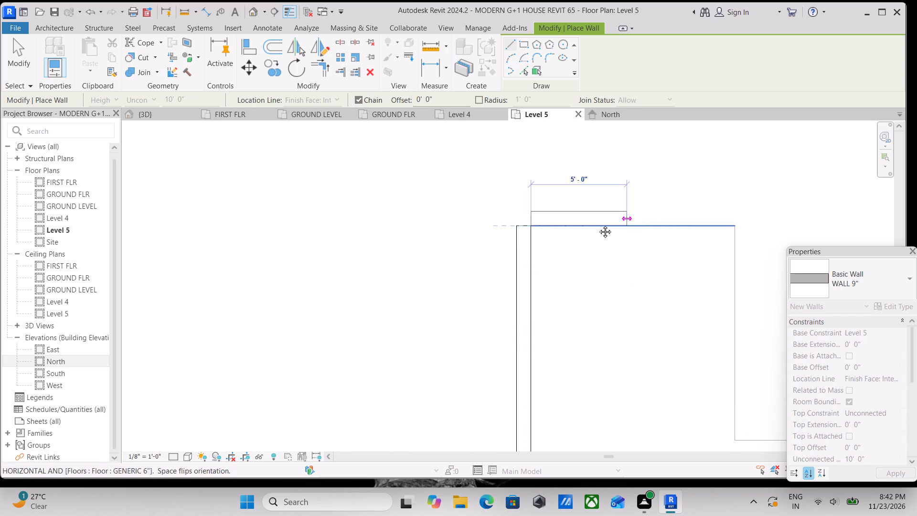
middle_click_drag(598, 225, 418, 231)
left_click(533, 236)
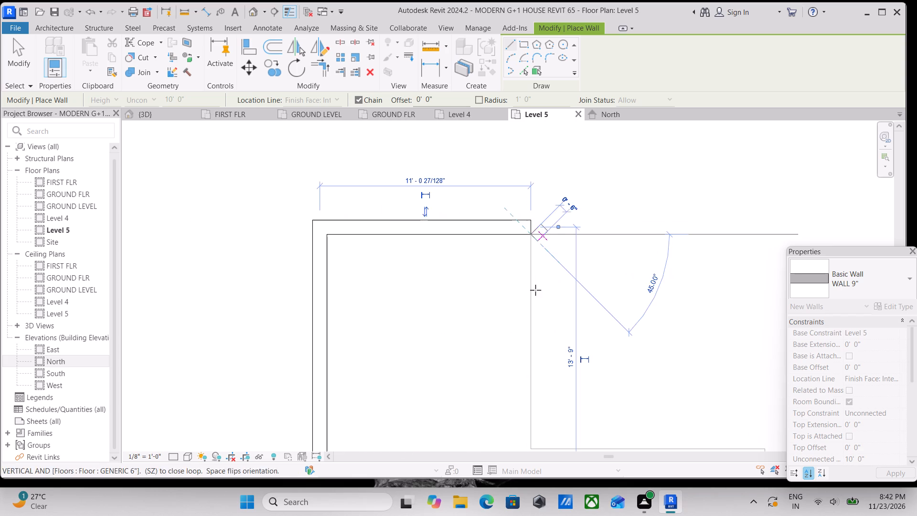
middle_click_drag(535, 290, 524, 158)
scroll(522, 226, "down", 1)
scroll(528, 278, "down", 1)
middle_click_drag(528, 278, 523, 247)
left_click(515, 265)
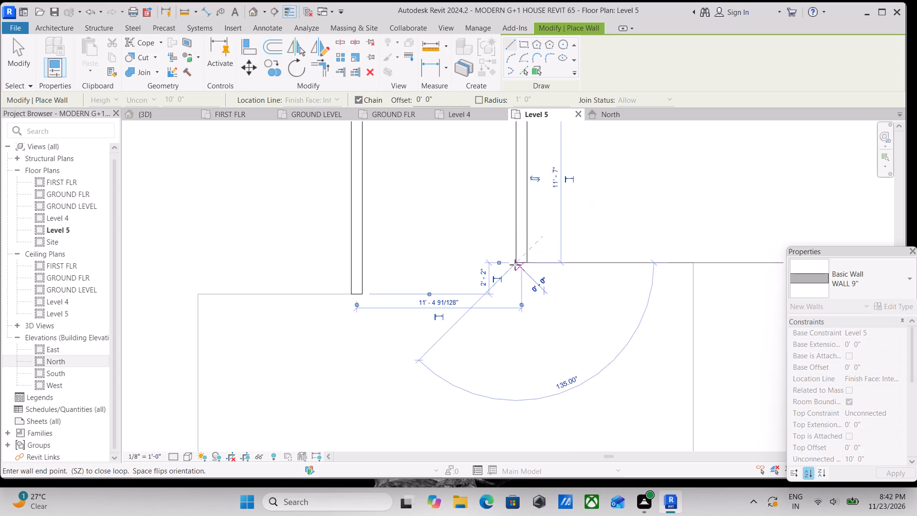
scroll(518, 256, "down", 1)
middle_click_drag(518, 257, 511, 297)
scroll(554, 295, "down", 1)
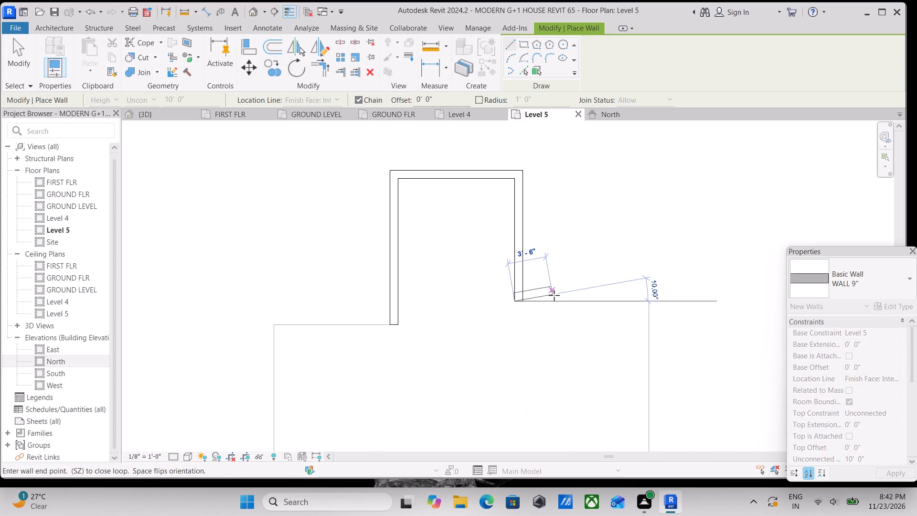
middle_click_drag(551, 294, 484, 262)
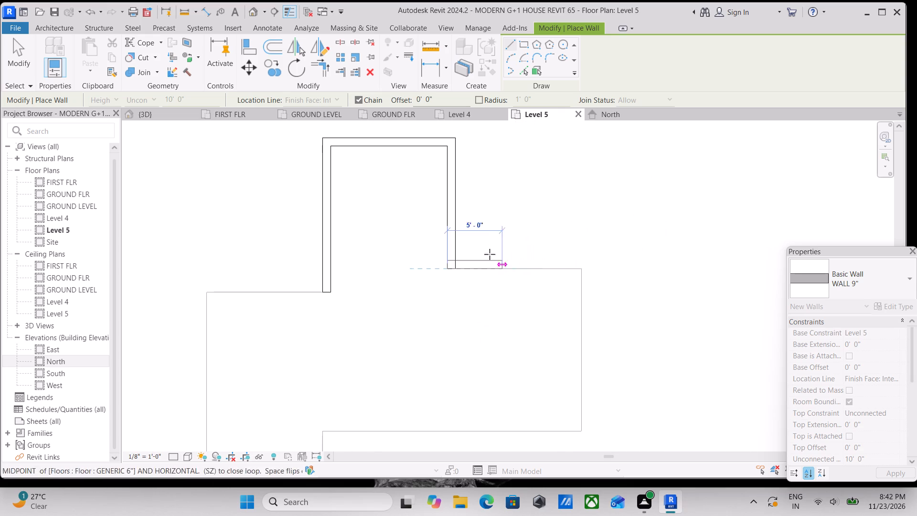
scroll(486, 251, "up", 2)
key("Escape")
key("Escape")
key("Escape")
Set the unconnected height of the projection's west wall to 3'.
left_click(282, 253)
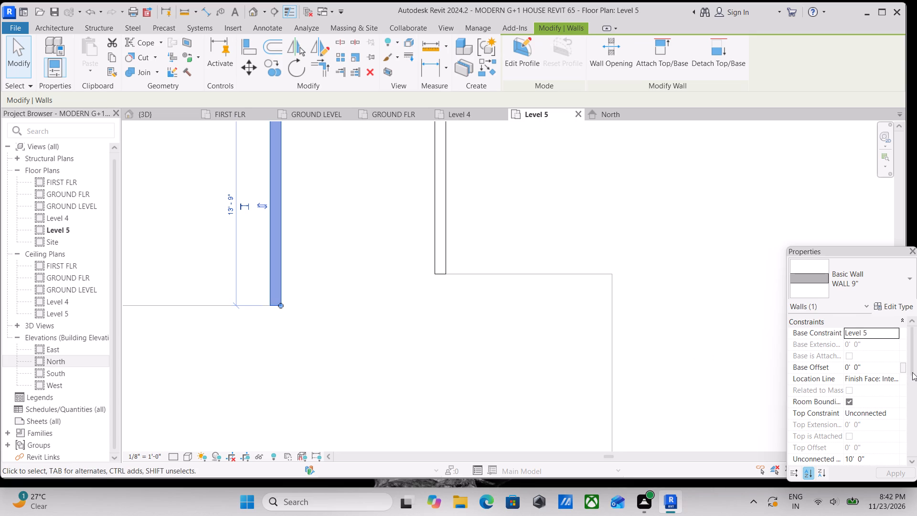
scroll(912, 372, "down", 1)
scroll(876, 429, "down", 1)
left_click(876, 405)
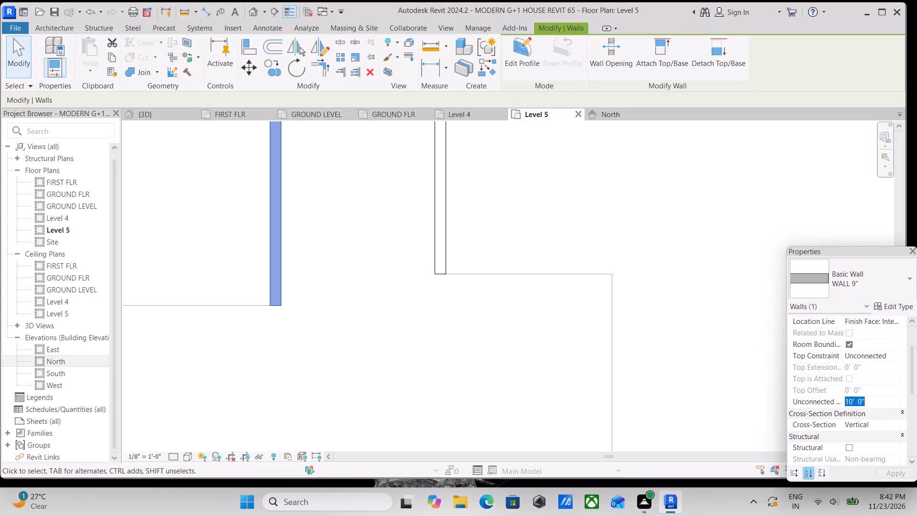
type("3'")
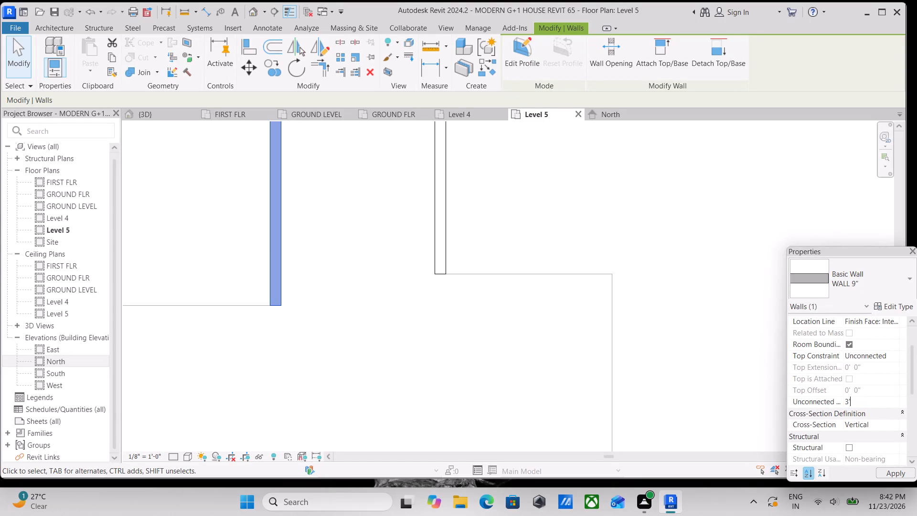
key("Return")
Set the unconnected height of the projection's north wall to 3'.
scroll(231, 179, "down", 1)
middle_click_drag(364, 195, 406, 323)
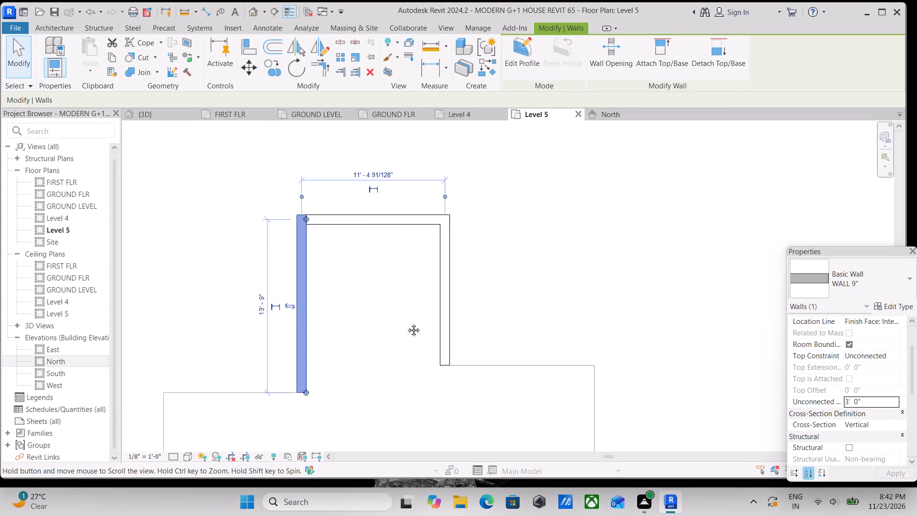
middle_click_drag(406, 323, 426, 351)
key("Escape")
left_click(390, 265)
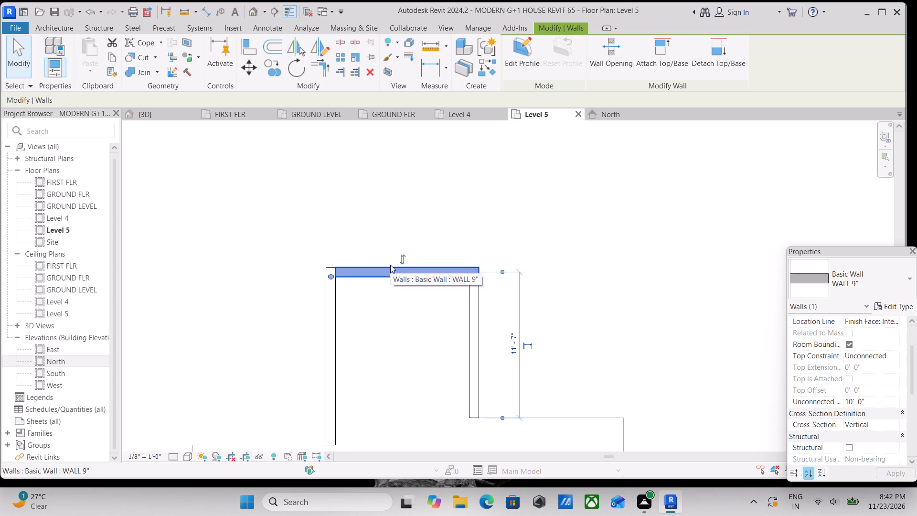
left_click_drag(863, 404, 868, 403)
left_click_drag(868, 403, 835, 404)
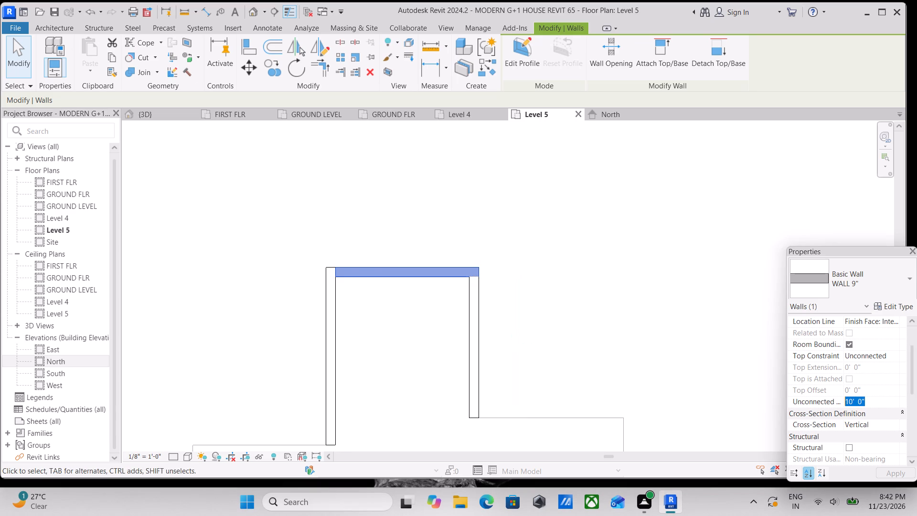
left_click_drag(835, 404, 834, 403)
key("3")
key("apostrophe")
key("Return")
Set the unconnected height of the projection's east wall to 3'.
left_click(477, 324)
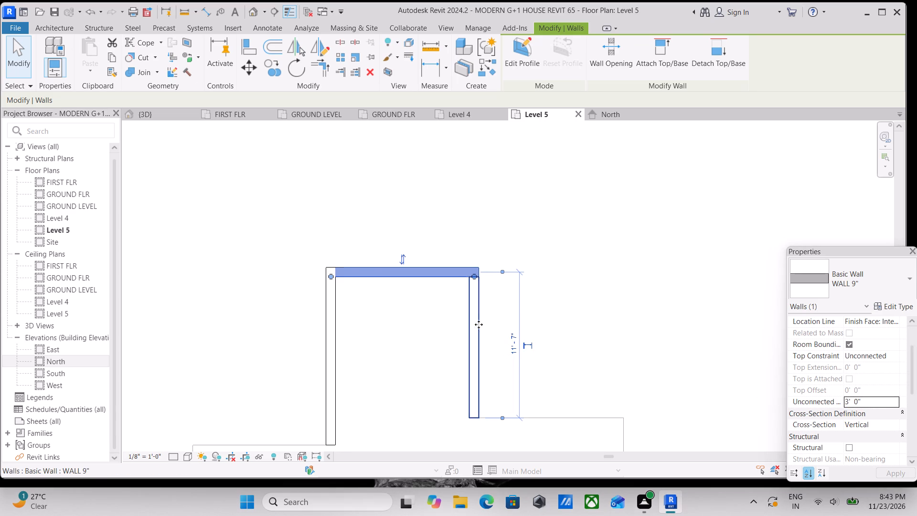
left_click(888, 401)
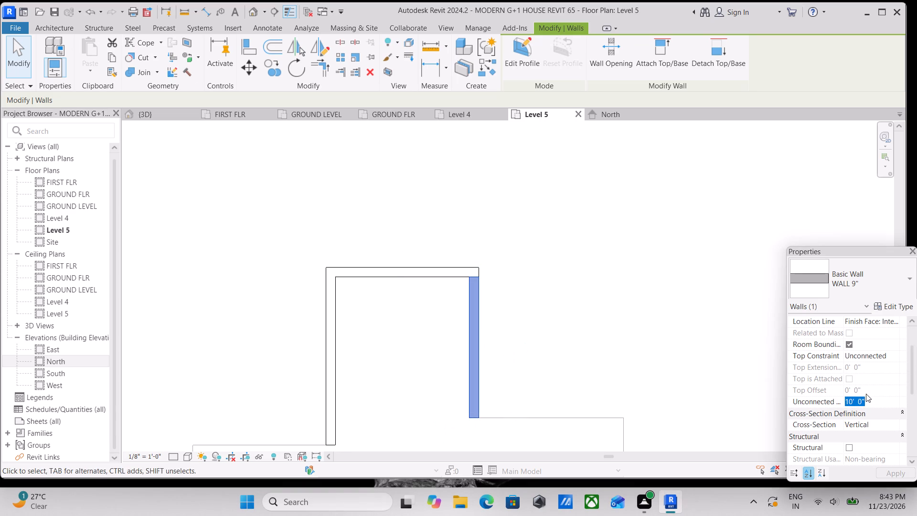
key("3")
key("apostrophe")
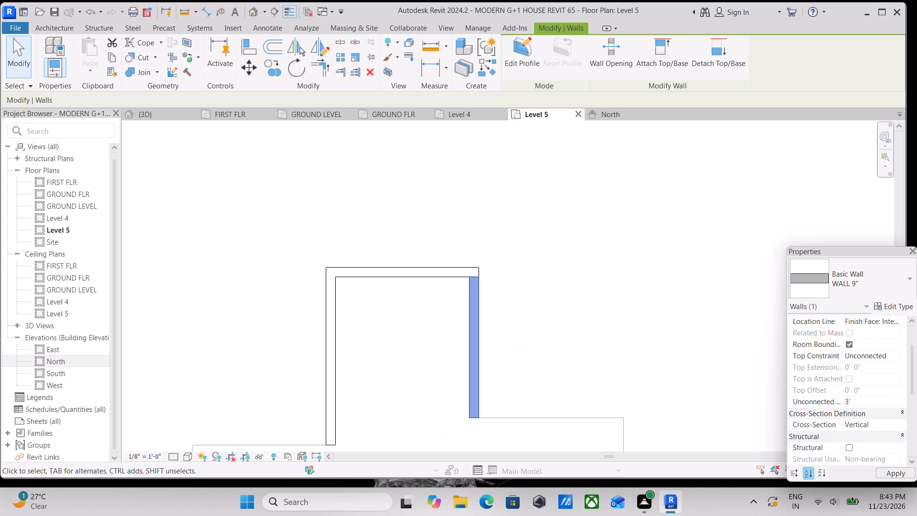
scroll(579, 320, "down", 1)
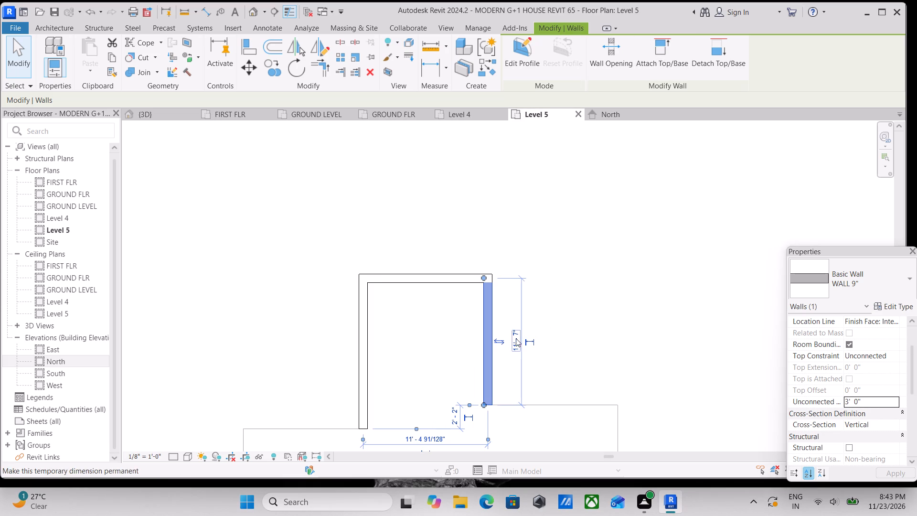
scroll(542, 313, "down", 1)
scroll(548, 313, "up", 1)
key("Escape")
Draw a 9" wall about 11'-4" west from the projection's west wall to the slab corner, flipped to the edge's north side.
scroll(555, 306, "down", 1)
middle_click_drag(555, 306, 562, 255)
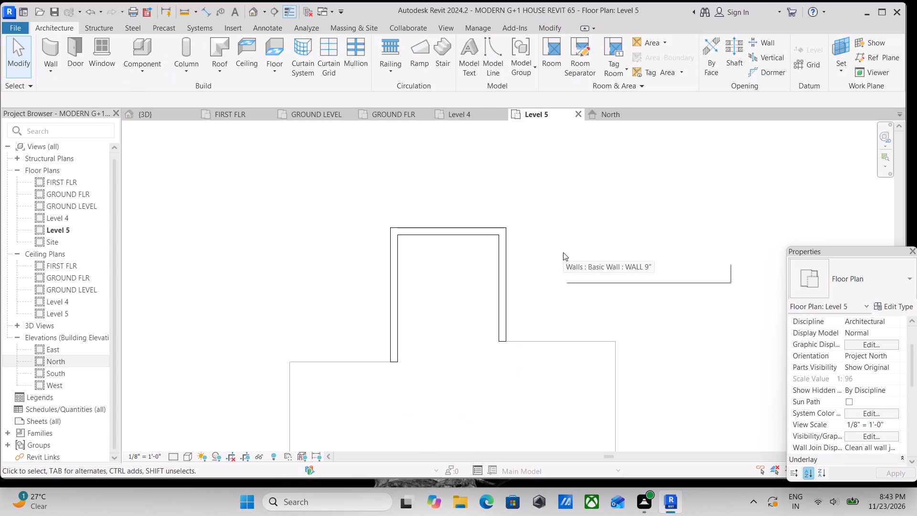
scroll(563, 252, "down", 4)
middle_click_drag(543, 242, 542, 201)
scroll(468, 314, "up", 3)
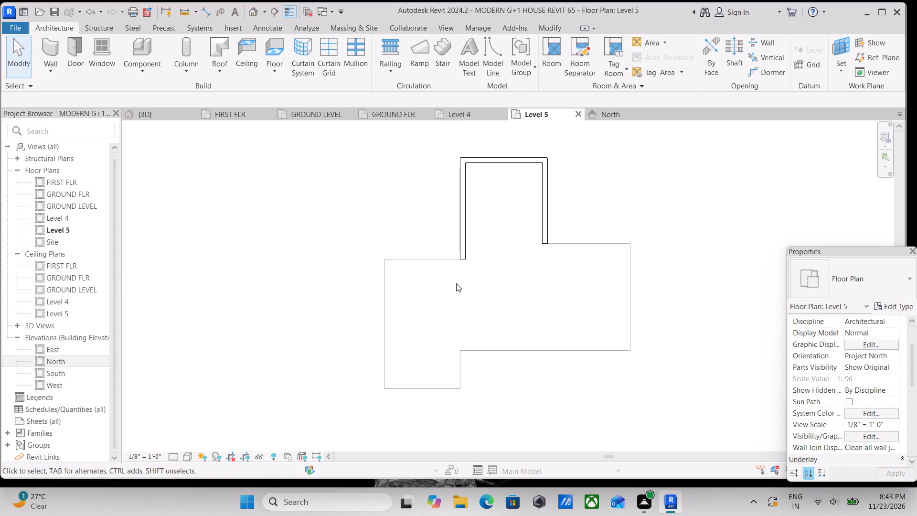
scroll(478, 265, "up", 2)
middle_click_drag(499, 249, 487, 290)
type("wa")
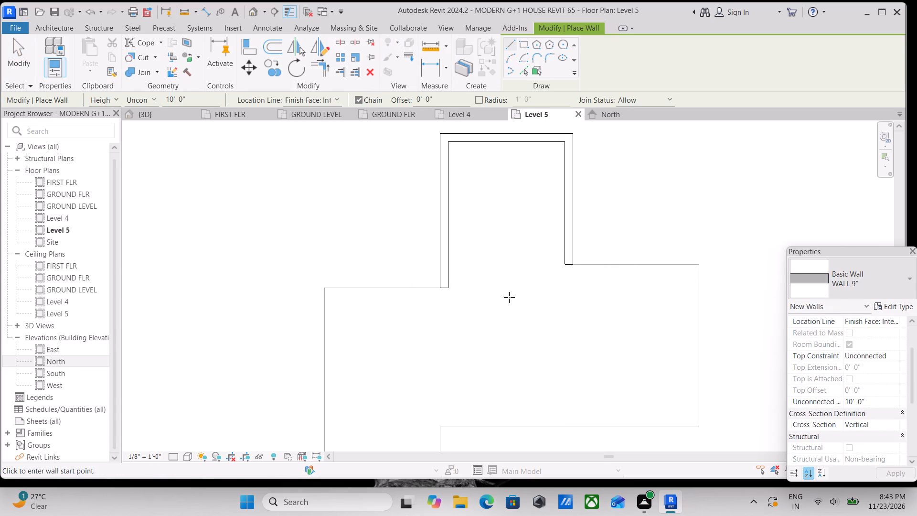
left_click(448, 292)
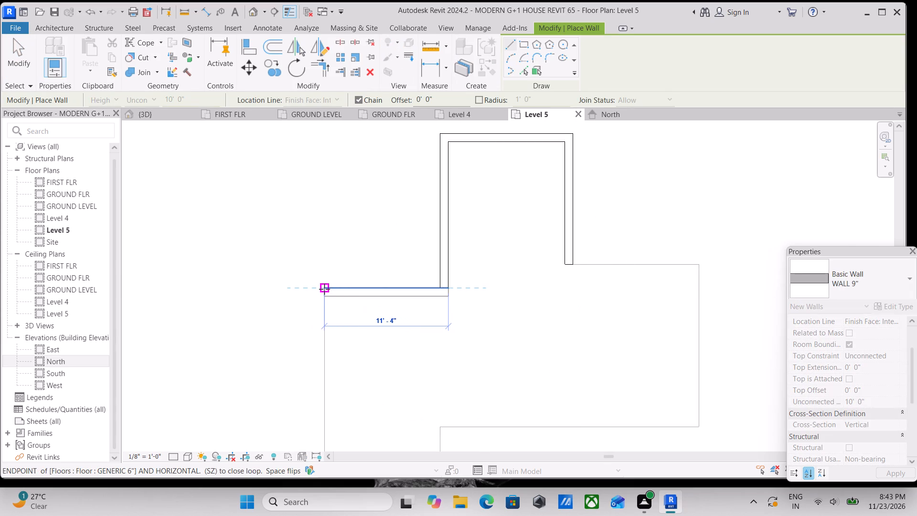
key("space")
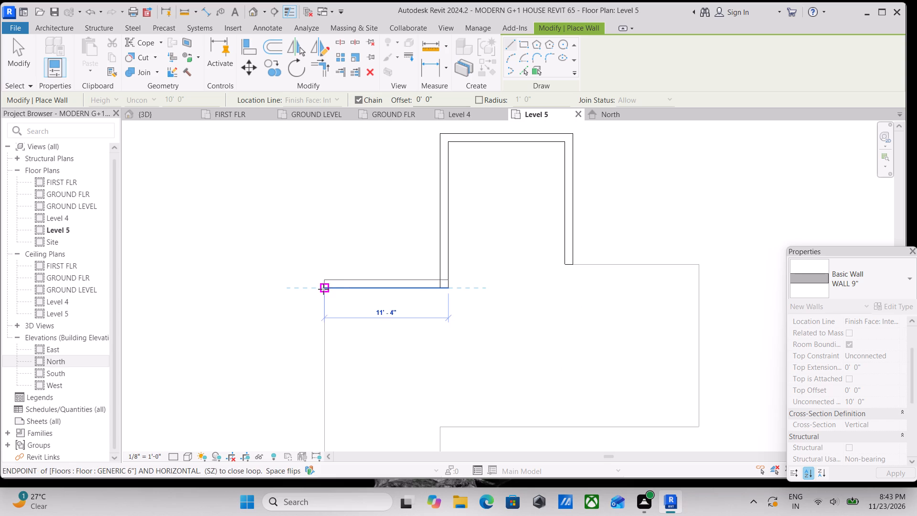
left_click(323, 289)
Continue the wall about 18'-4 1/2" south along the slab's west edge to its southwest corner, ending the chain there.
middle_click_drag(326, 309, 326, 249)
scroll(329, 253, "up", 1)
scroll(319, 328, "down", 1)
middle_click_drag(319, 328, 328, 269)
left_click(334, 378)
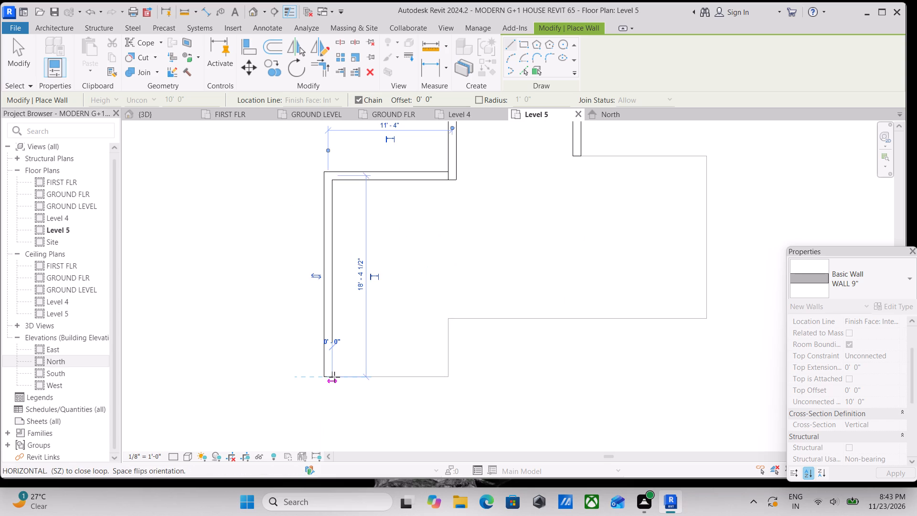
key("Escape")
key("Escape")
key("Escape")
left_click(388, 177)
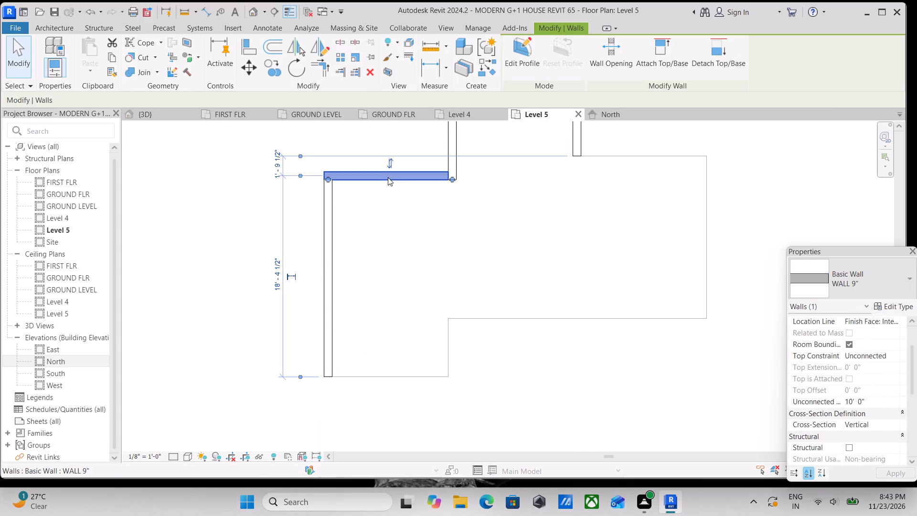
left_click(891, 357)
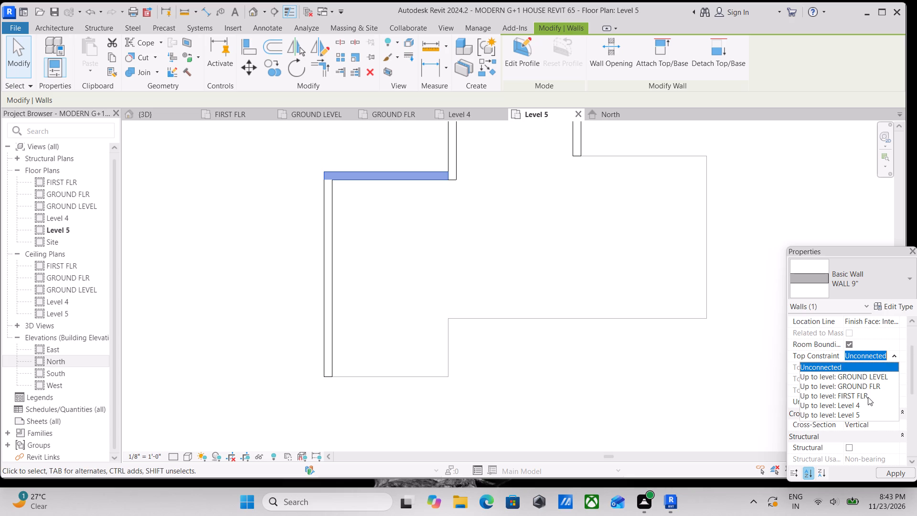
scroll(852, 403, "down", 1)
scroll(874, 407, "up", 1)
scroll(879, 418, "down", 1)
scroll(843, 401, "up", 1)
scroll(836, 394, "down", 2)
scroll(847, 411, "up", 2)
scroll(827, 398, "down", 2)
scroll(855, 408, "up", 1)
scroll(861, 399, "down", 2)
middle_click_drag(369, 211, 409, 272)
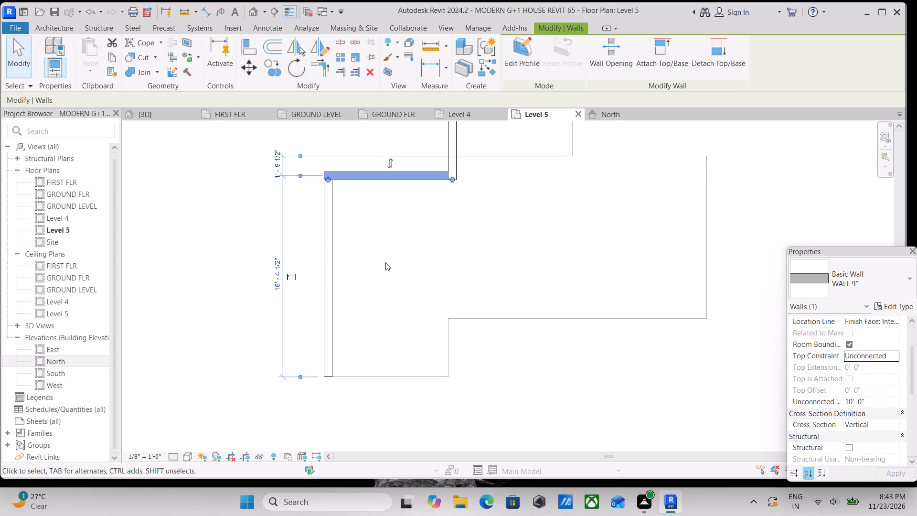
Set the unconnected height of the slab's long west wall to 3'.
scroll(379, 261, "up", 1)
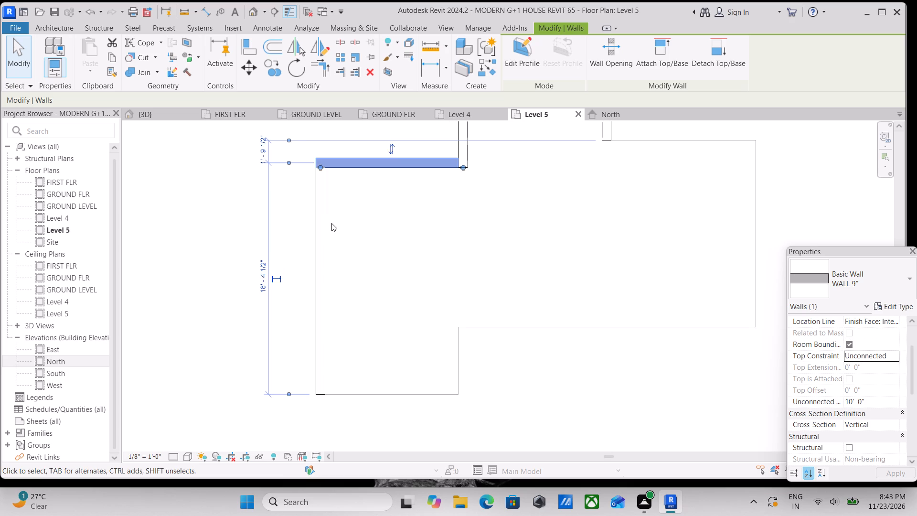
middle_click_drag(333, 226, 347, 270)
scroll(347, 270, "up", 1)
left_click(331, 271)
scroll(404, 268, "down", 2)
middle_click_drag(405, 268, 409, 256)
scroll(401, 287, "down", 2)
middle_click_drag(397, 290, 409, 283)
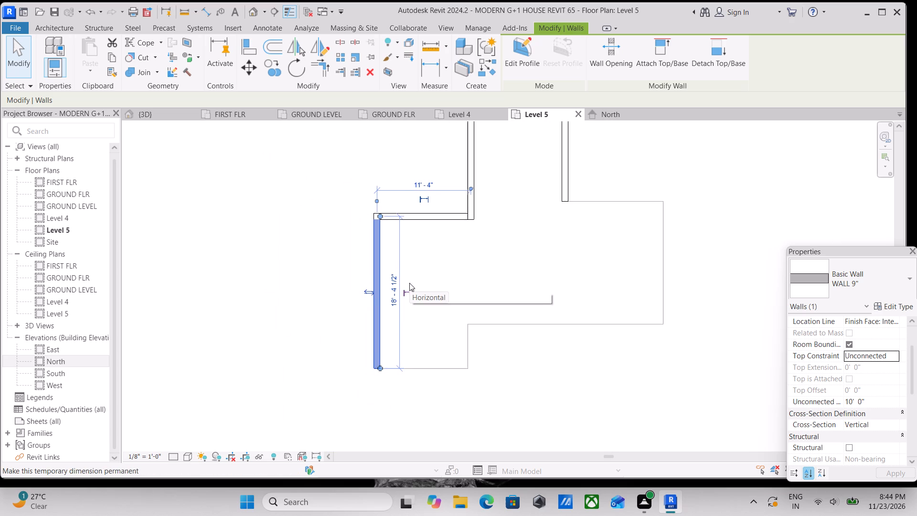
scroll(374, 263, "up", 3)
scroll(399, 351, "up", 1)
middle_click_drag(399, 350, 393, 324)
scroll(372, 421, "up", 1)
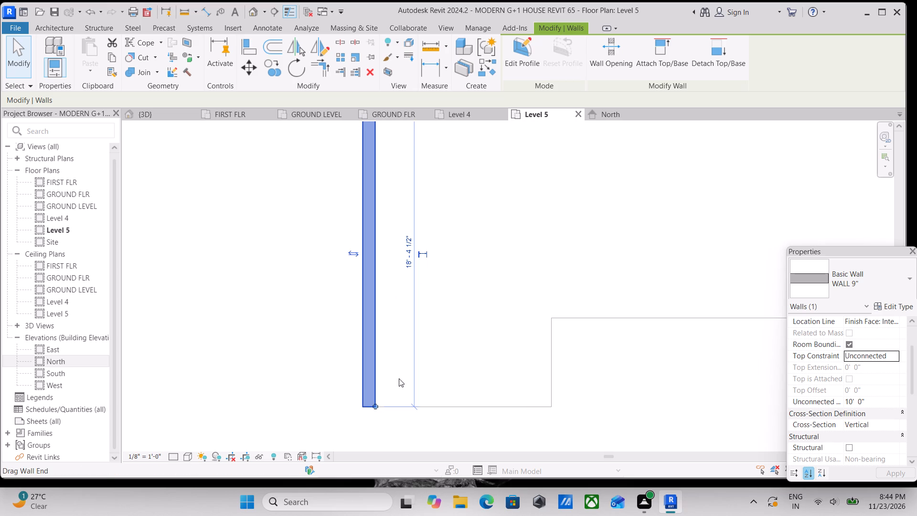
scroll(406, 367, "up", 1)
key("Escape")
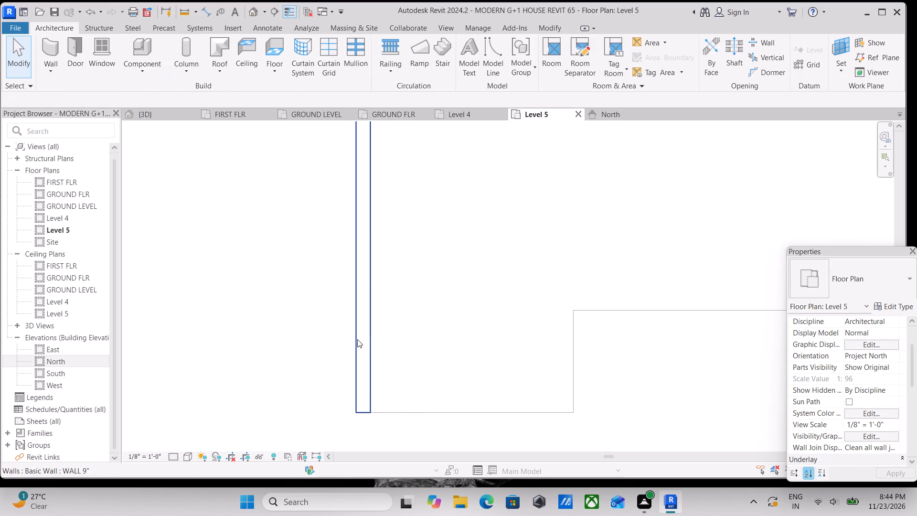
left_click(357, 339)
scroll(874, 406, "down", 1)
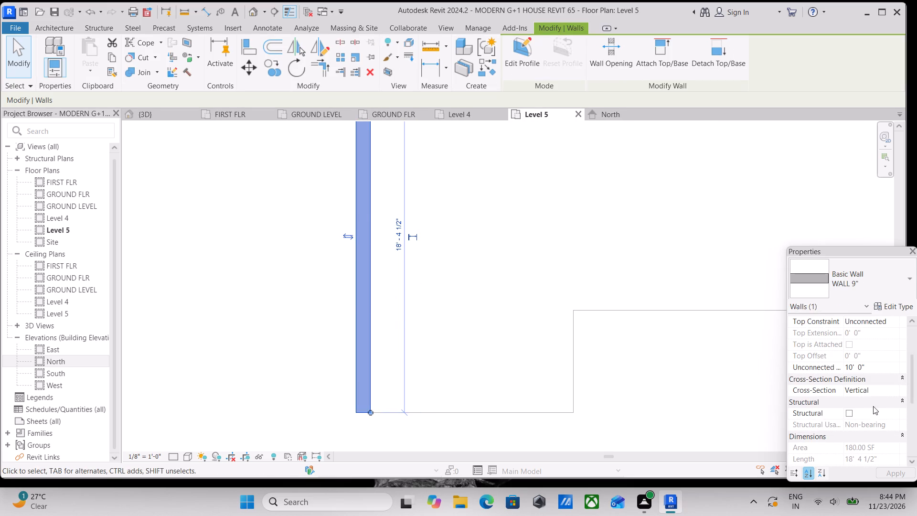
left_click(876, 367)
type("3'")
key("Return")
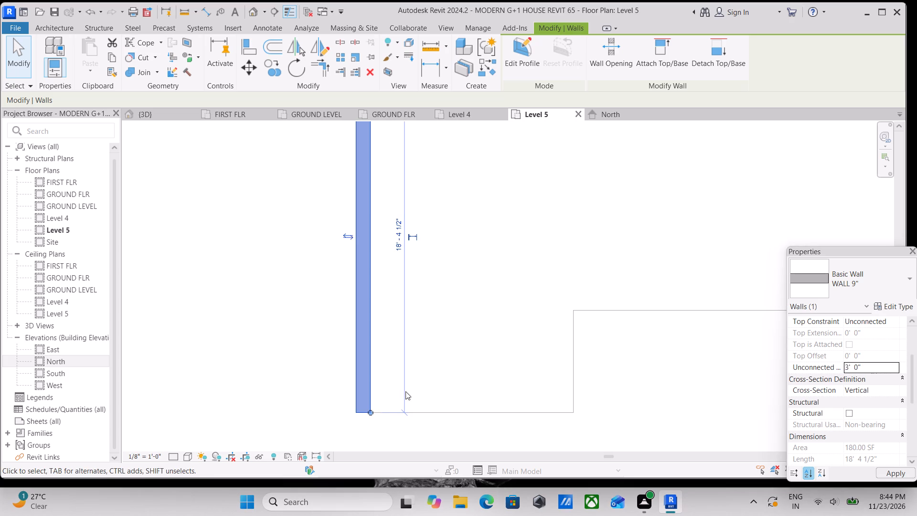
key("Escape")
Draw a 9" wall about 10'-11 1/2" along the slab's southwest edge, from its east corner to the west wall.
type("wa")
left_click(572, 416)
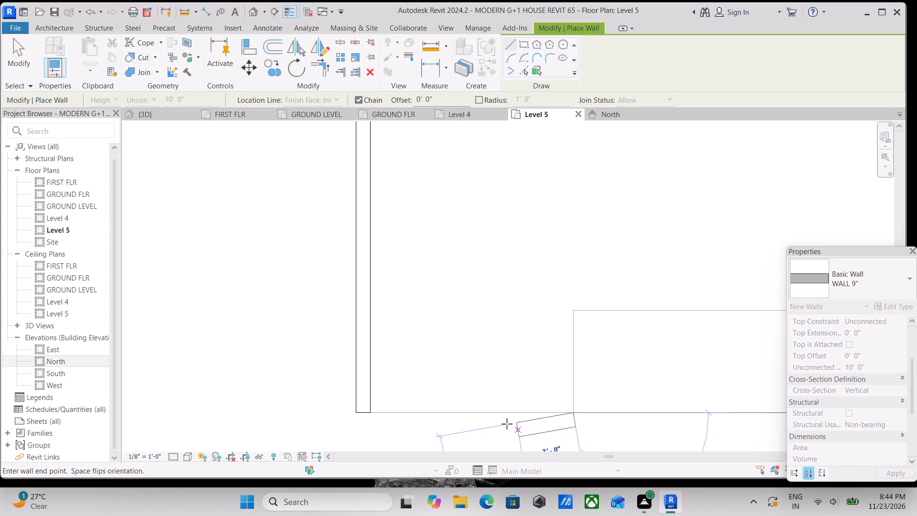
left_click(368, 408)
key("Escape")
scroll(381, 425, "up", 2)
key("Escape")
Set the unconnected height of the new south wall to 3'.
left_click(422, 427)
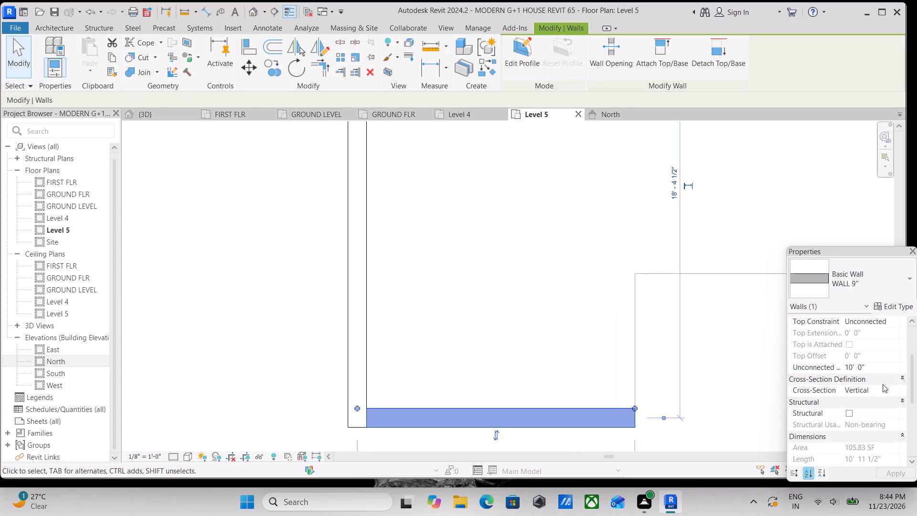
left_click(876, 365)
key("3")
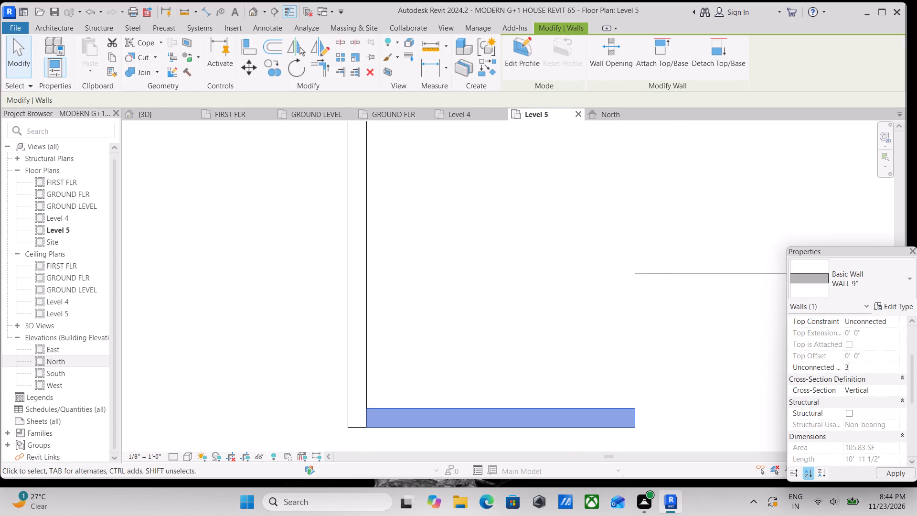
key("apostrophe")
key("Return")
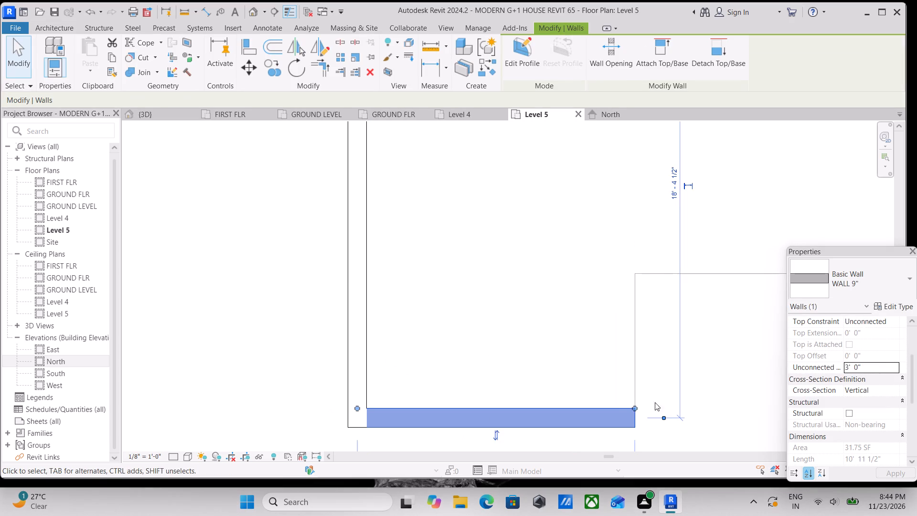
key("Escape")
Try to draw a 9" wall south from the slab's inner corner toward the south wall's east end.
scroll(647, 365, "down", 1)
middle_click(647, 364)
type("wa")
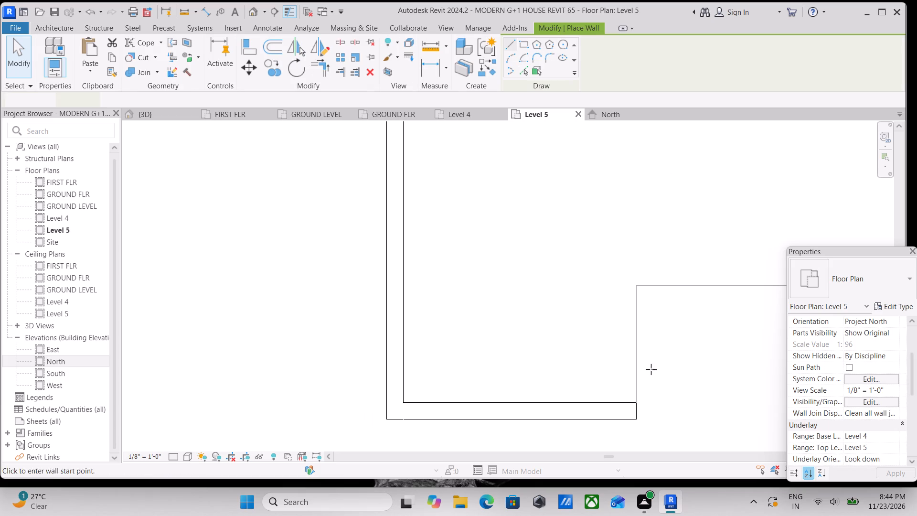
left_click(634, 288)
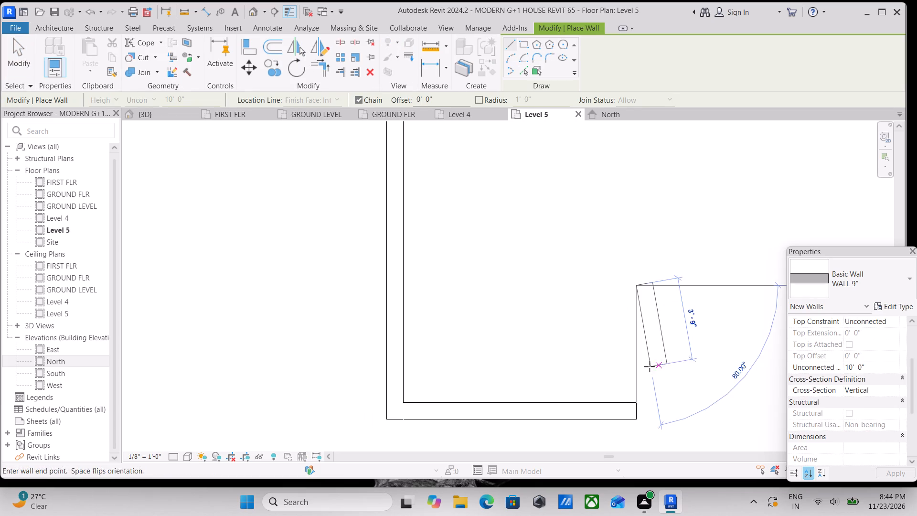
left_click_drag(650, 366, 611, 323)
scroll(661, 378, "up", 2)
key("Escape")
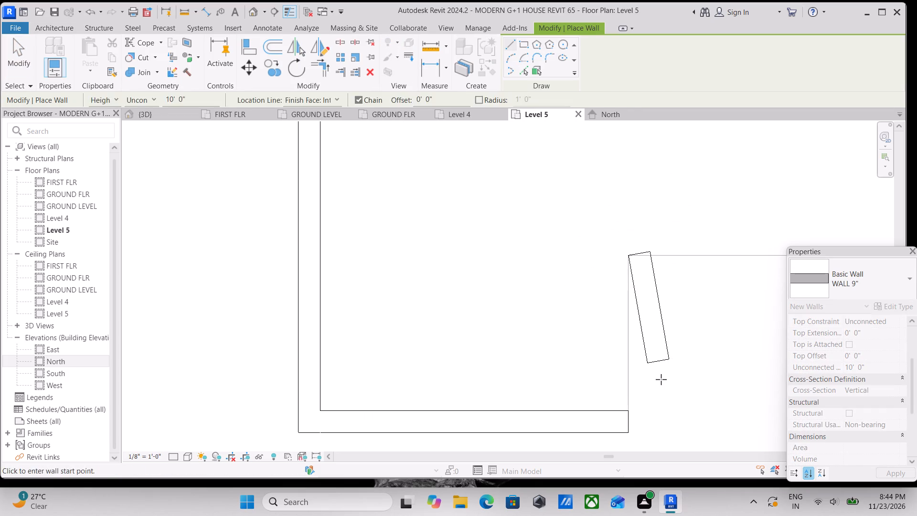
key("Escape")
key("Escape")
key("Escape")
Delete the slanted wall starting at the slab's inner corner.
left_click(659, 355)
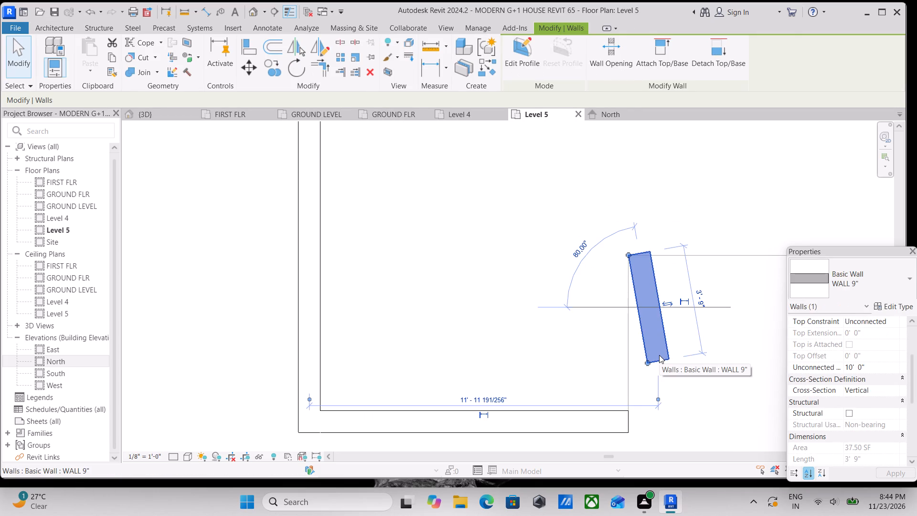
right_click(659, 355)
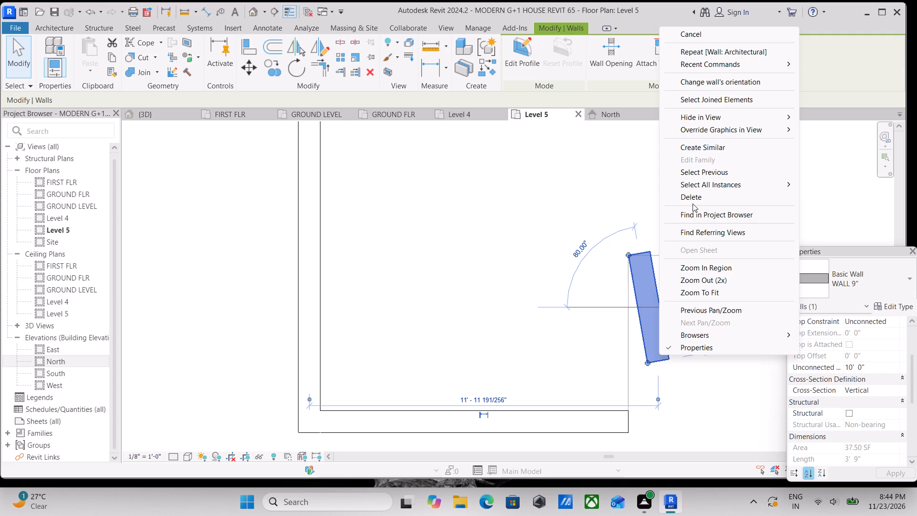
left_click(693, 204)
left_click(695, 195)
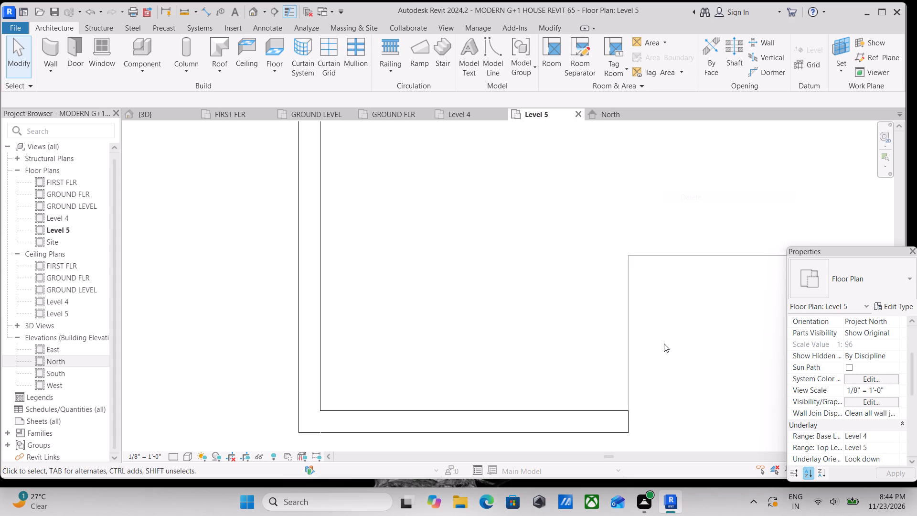
Draw a 9" wall about 6'-1" straight south from the slab's inner corner to the south wall's east end.
scroll(644, 331, "down", 1)
middle_click_drag(644, 330, 585, 289)
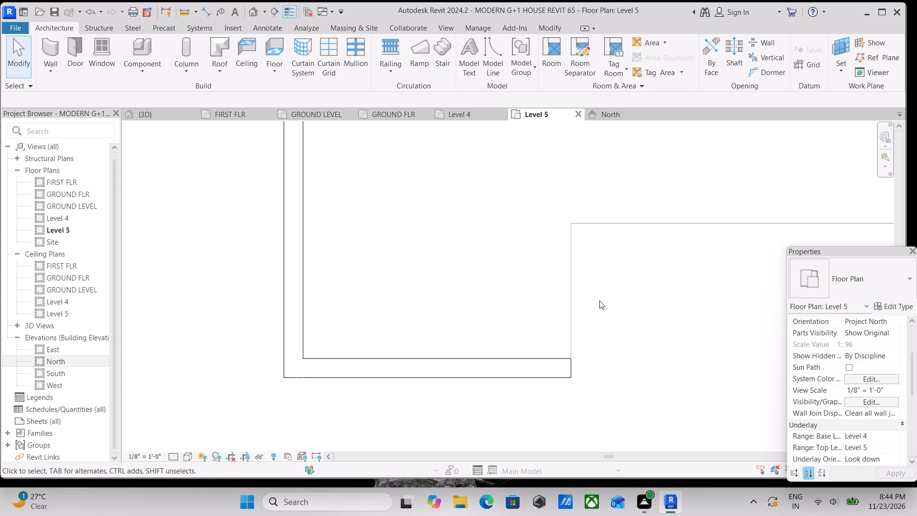
type("wa")
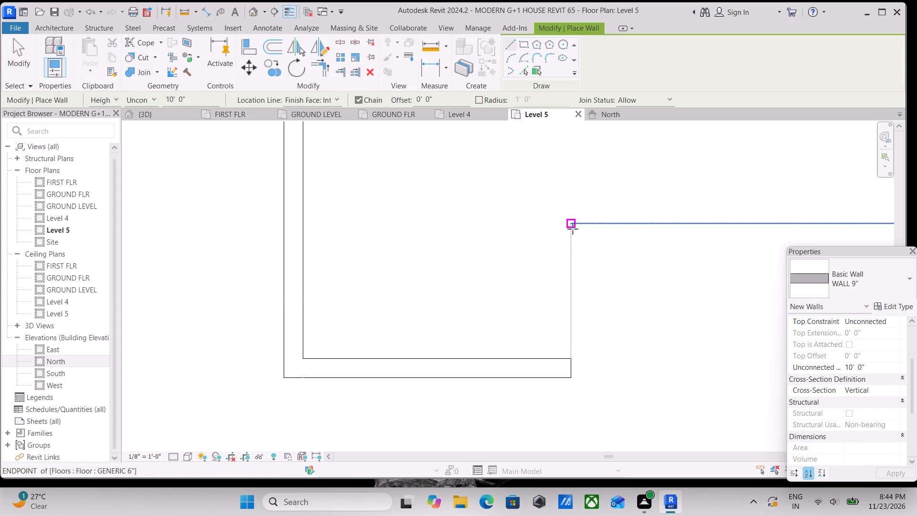
left_click(573, 228)
middle_click_drag(586, 331, 552, 286)
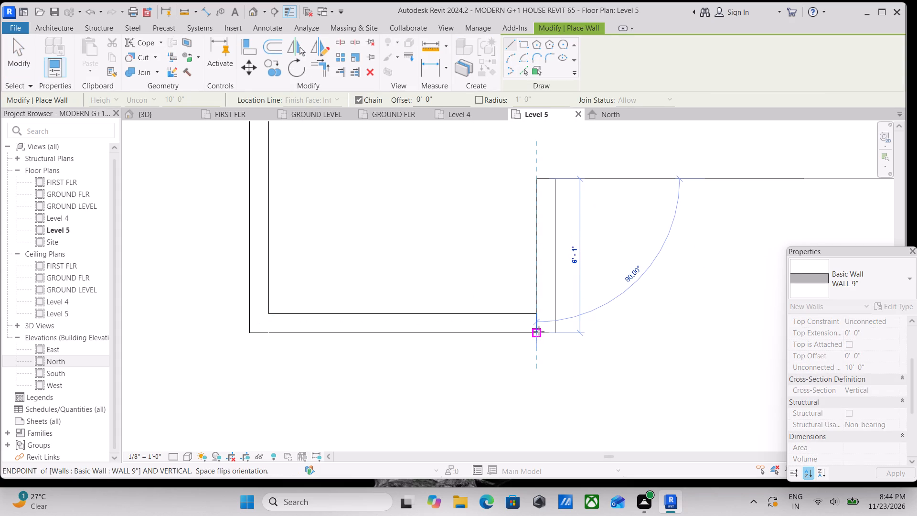
left_click(539, 331)
key("Escape")
key("Escape")
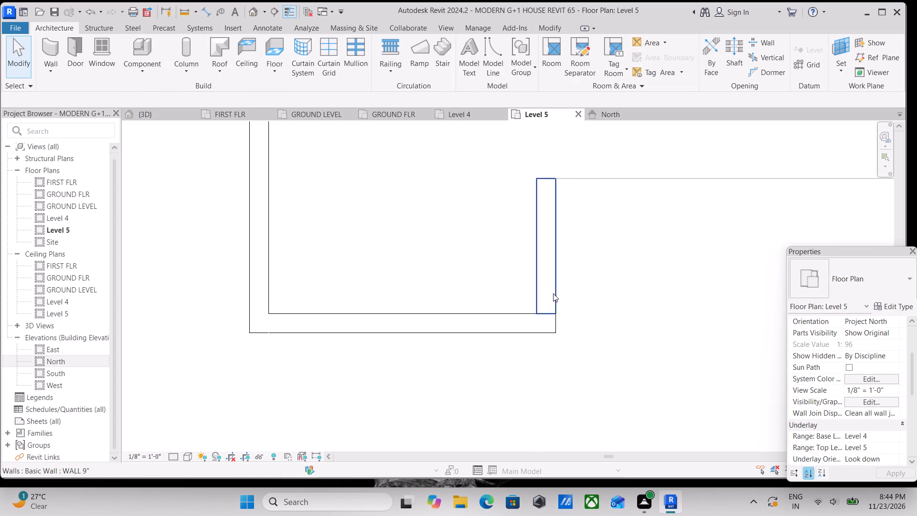
Set the unconnected height of the short wall running south from the slab's inner corner to 3'.
left_click(553, 292)
left_click(862, 365)
left_click_drag(873, 367, 872, 367)
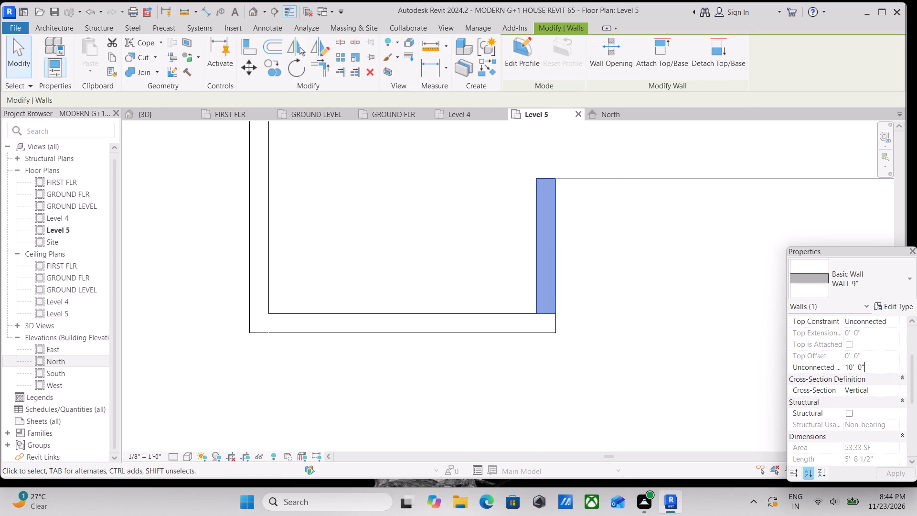
left_click_drag(872, 367, 822, 370)
type("3'")
key("Return")
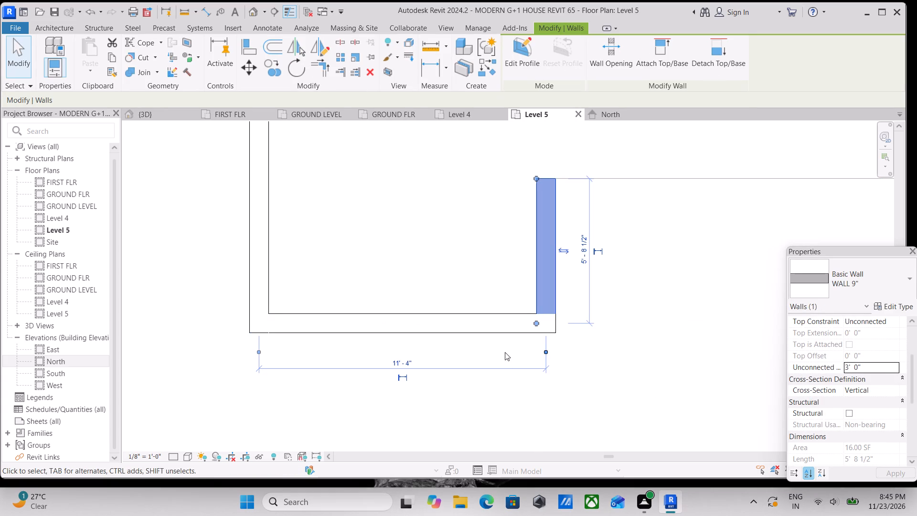
key("Escape")
left_click(514, 334)
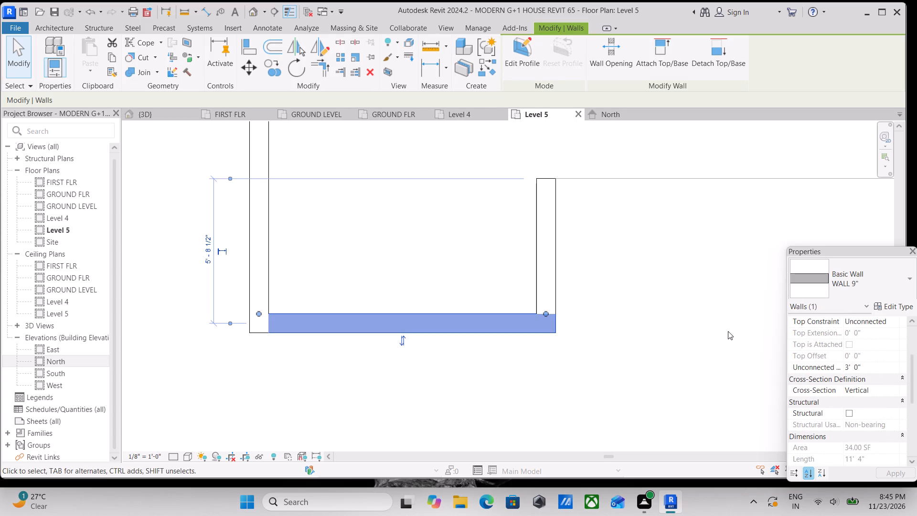
left_click(555, 239)
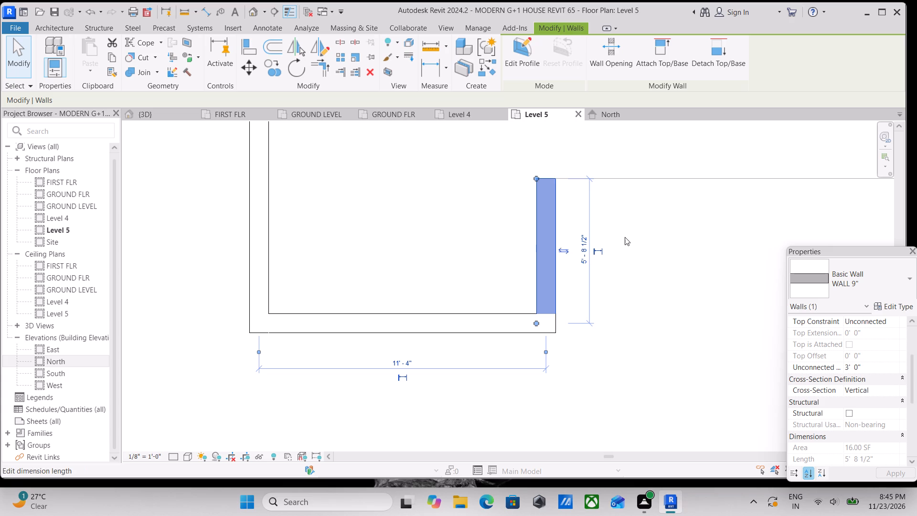
middle_click_drag(625, 237, 558, 309)
key("Escape")
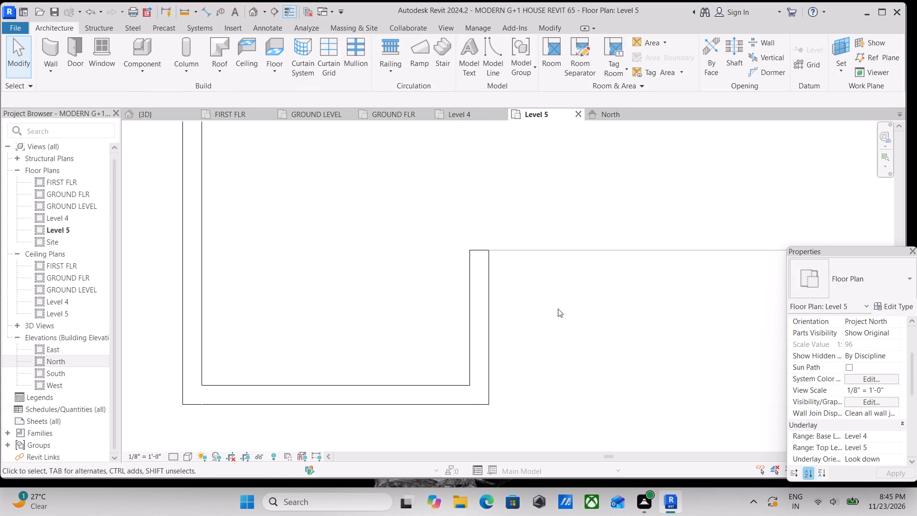
Draw a 9" wall about 23'-3" long along the slab's south edge, from its southeast corner west to the short wall.
type("wa")
scroll(558, 309, "down", 1)
middle_click_drag(557, 309, 432, 328)
scroll(500, 305, "down", 1)
middle_click_drag(500, 305, 437, 313)
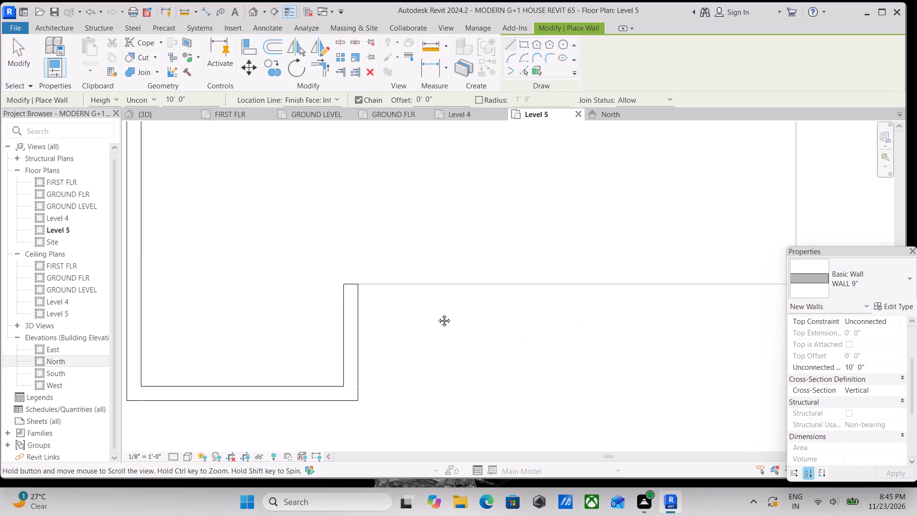
middle_click_drag(437, 313, 412, 316)
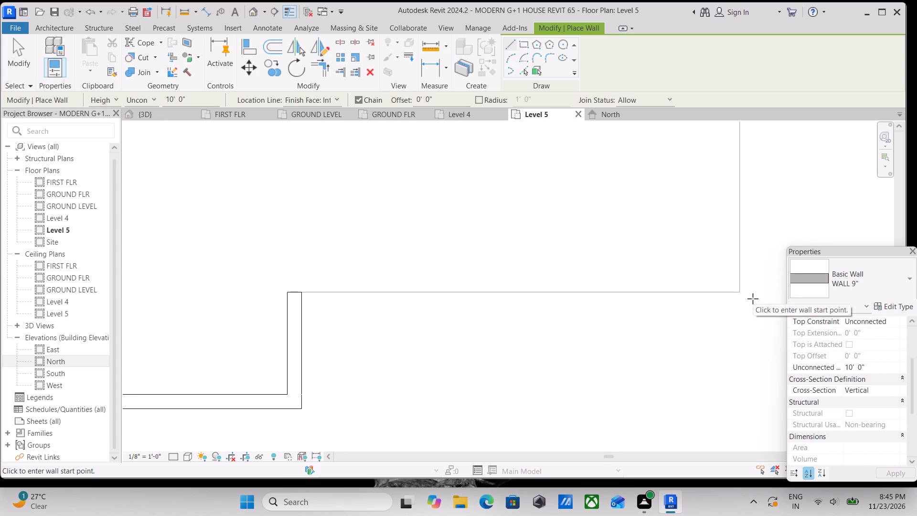
left_click(744, 293)
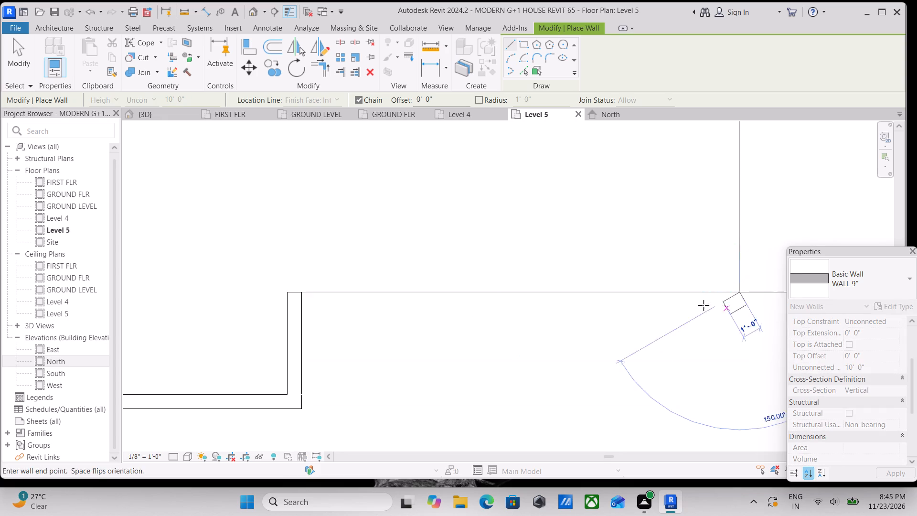
middle_click_drag(684, 307, 892, 295)
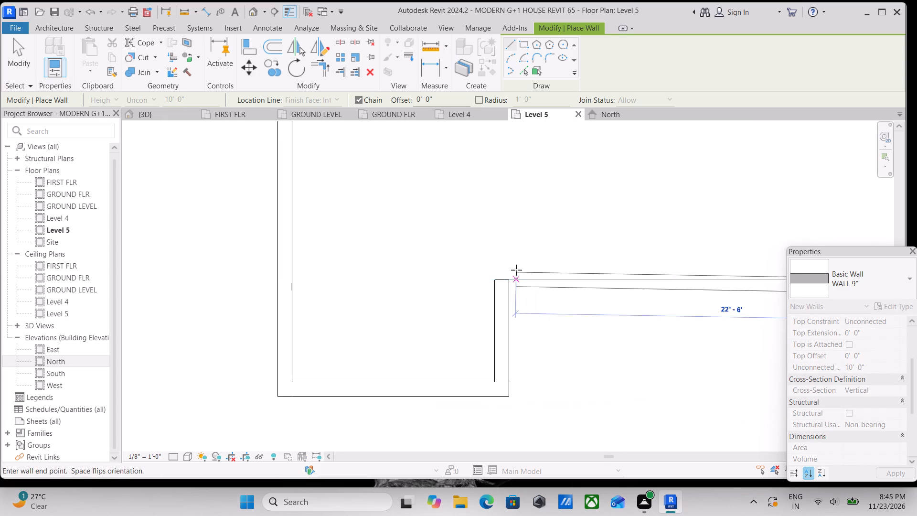
middle_click_drag(550, 302, 862, 366)
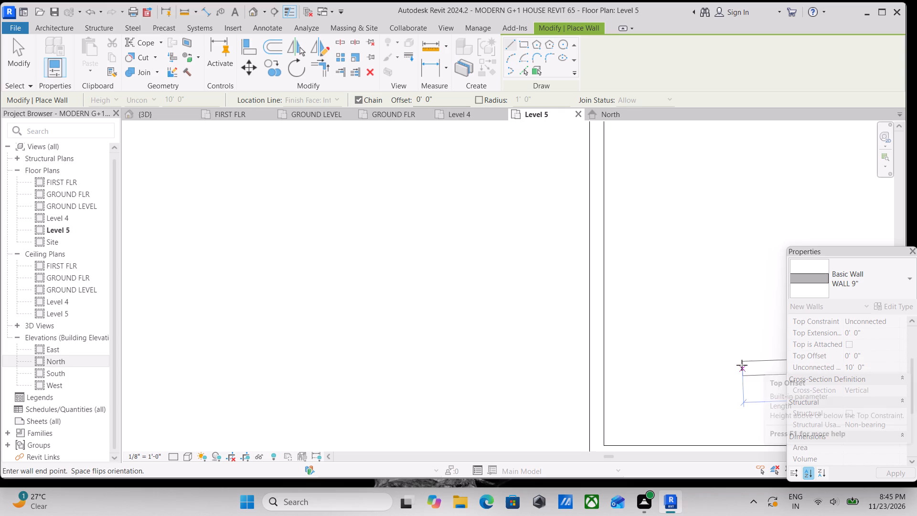
scroll(742, 365, "down", 1)
middle_click_drag(740, 365, 735, 362)
scroll(761, 386, "down", 1)
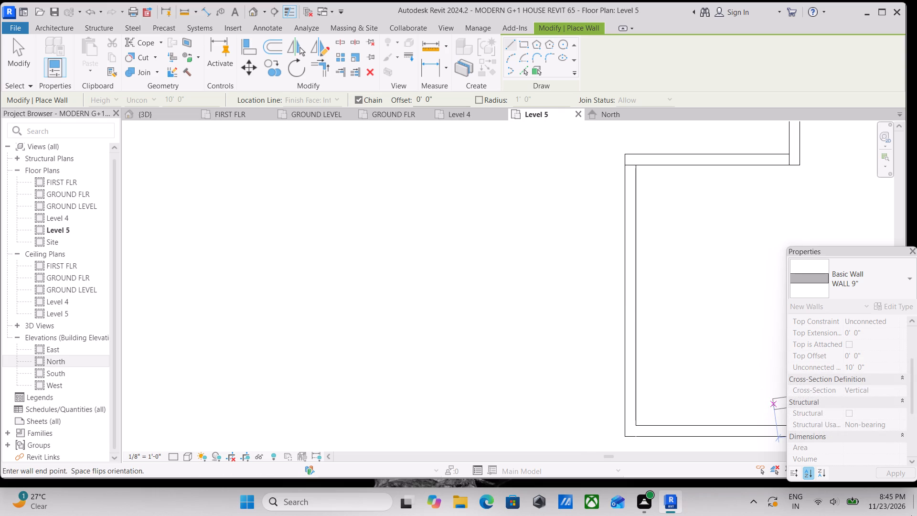
scroll(748, 419, "down", 3)
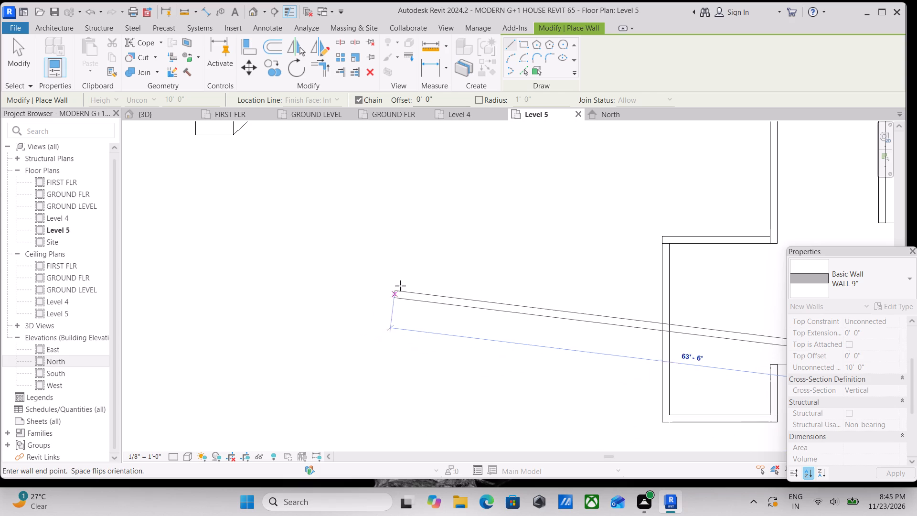
scroll(407, 278, "down", 2)
middle_click_drag(407, 278, 296, 243)
scroll(595, 312, "up", 1)
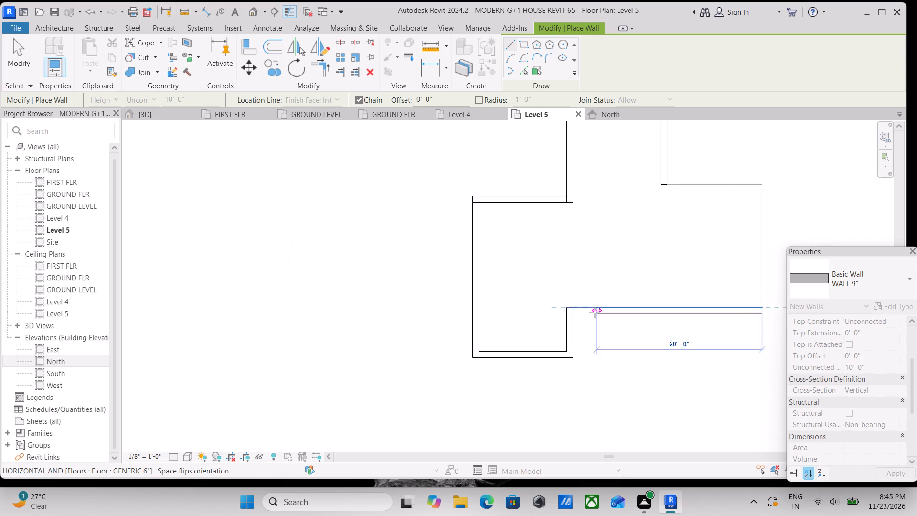
scroll(595, 312, "up", 3)
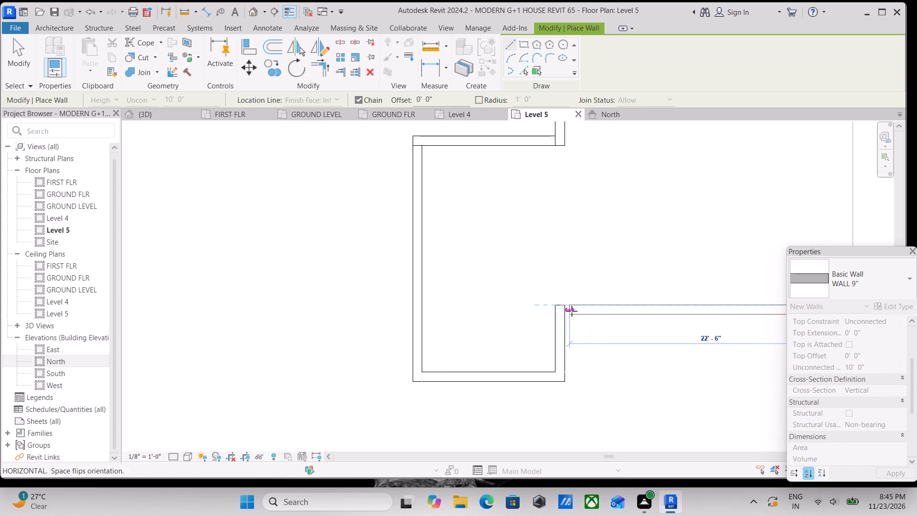
scroll(572, 311, "up", 2)
left_click(563, 306)
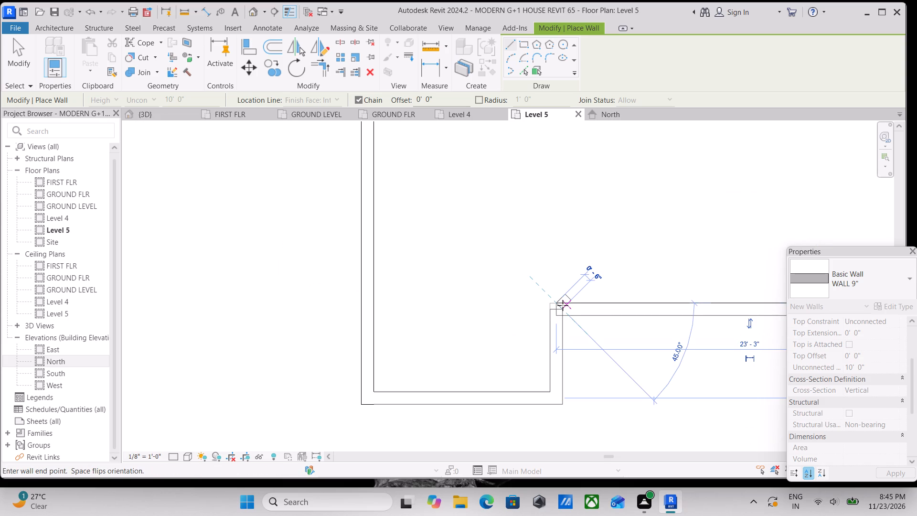
key("Escape")
key("Escape")
Set the unconnected height of the new wall along the slab's south edge to 3'.
left_click(596, 316)
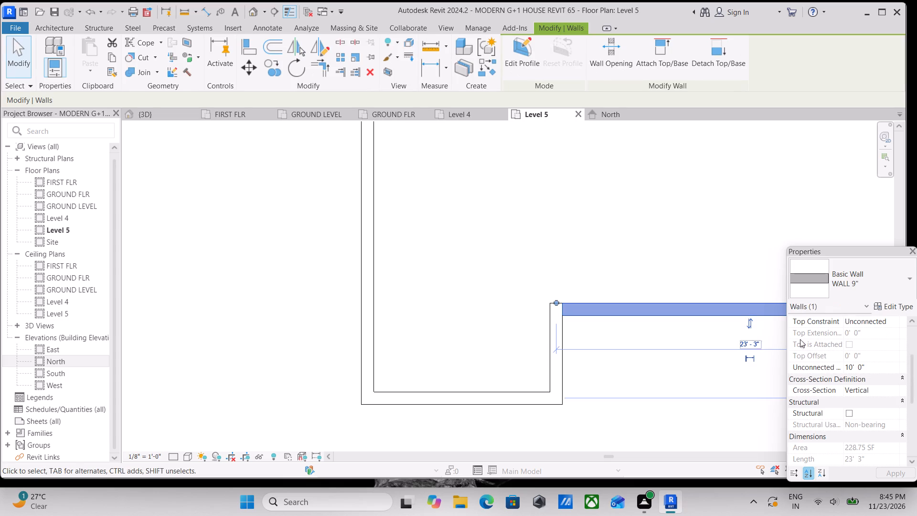
left_click(883, 365)
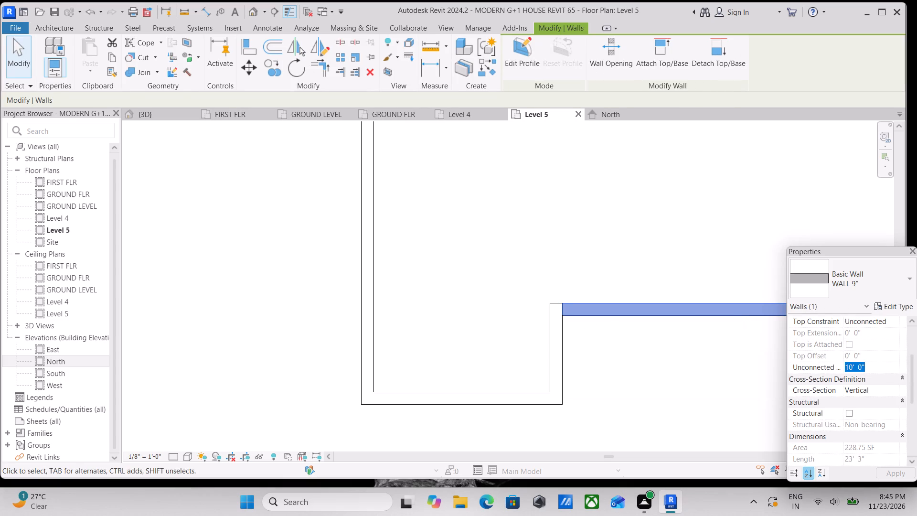
type("3'")
key("Return")
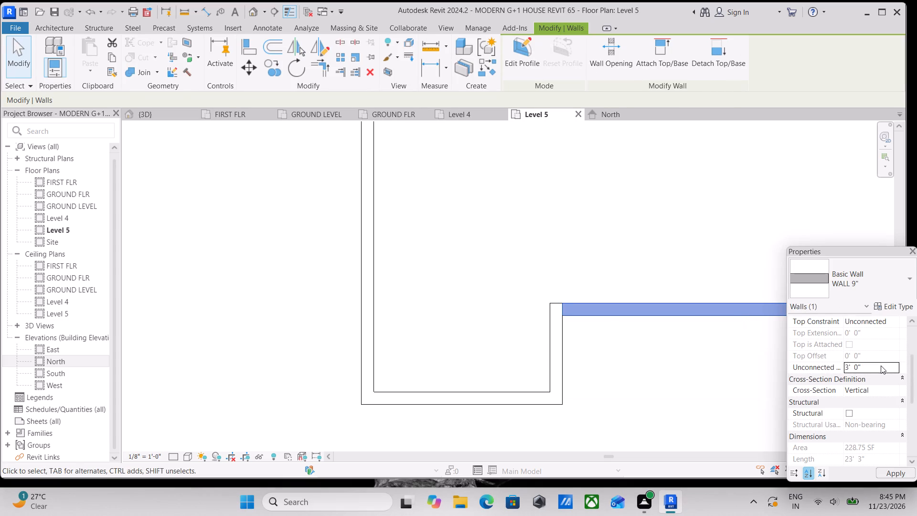
scroll(522, 182, "down", 3)
middle_click_drag(569, 187, 427, 225)
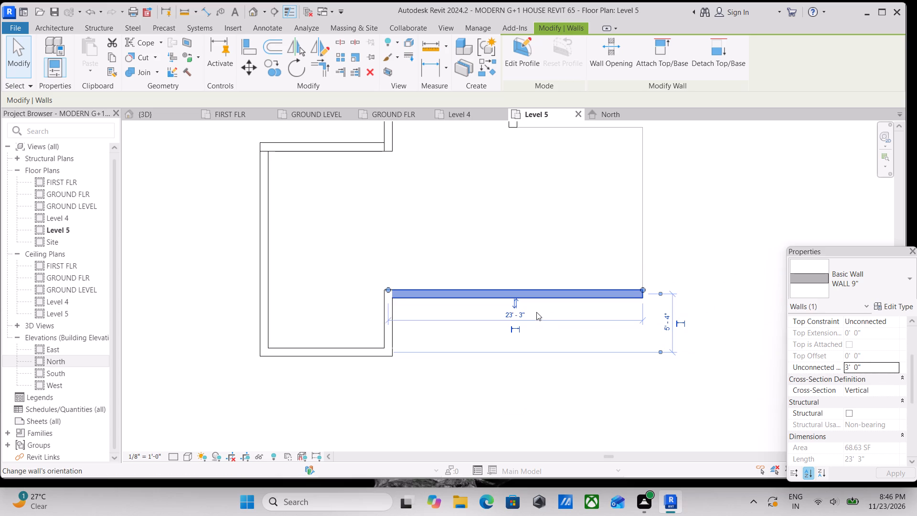
key("Escape")
Draw a 9" wall about 15'-2 1/2" long north along the slab's east edge, flipped to the outside of the slab.
scroll(658, 336, "up", 2)
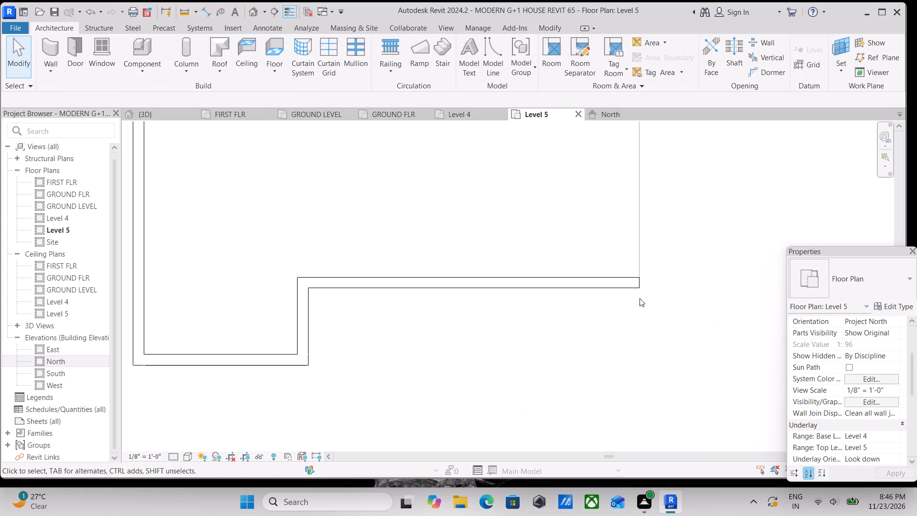
type("wa")
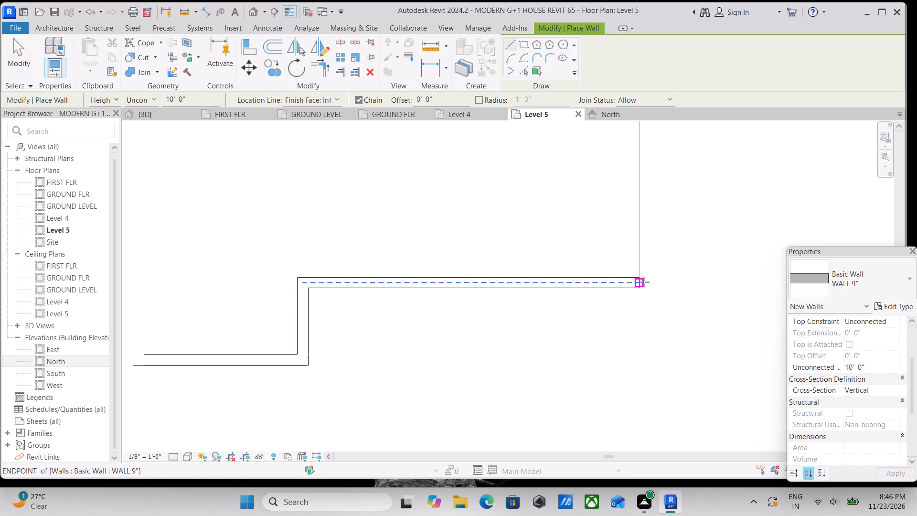
left_click(643, 279)
middle_click_drag(631, 172, 633, 267)
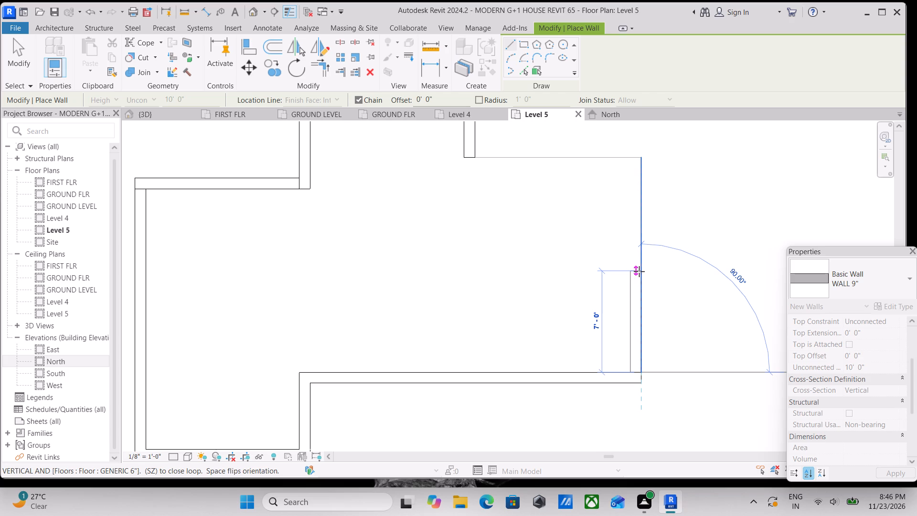
key("space")
middle_click_drag(650, 235, 642, 240)
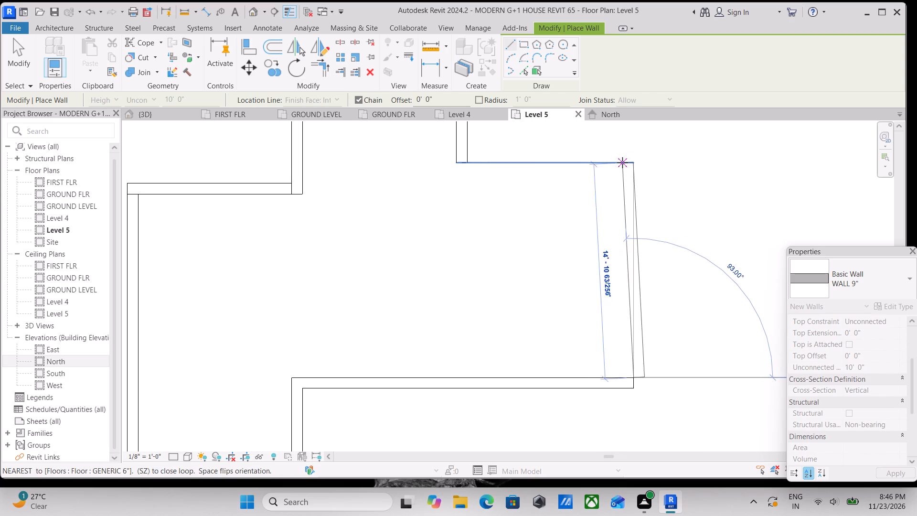
left_click(634, 161)
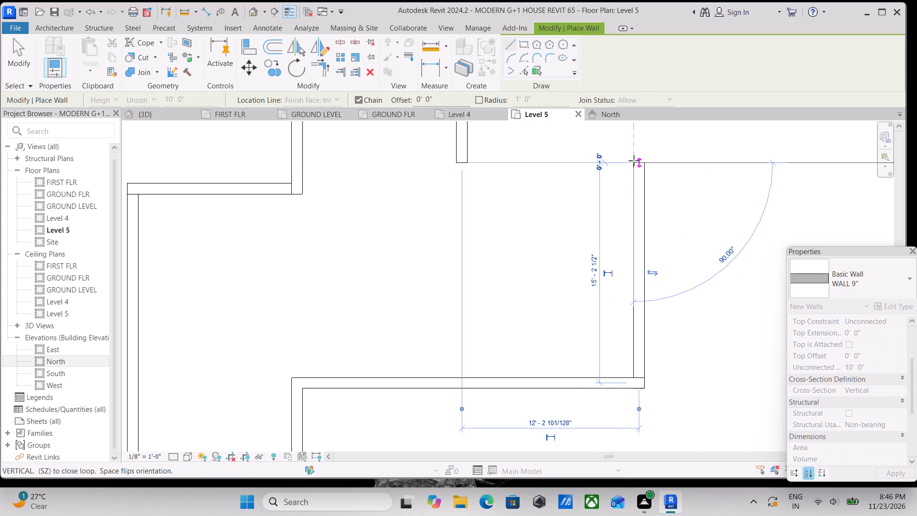
key("Escape")
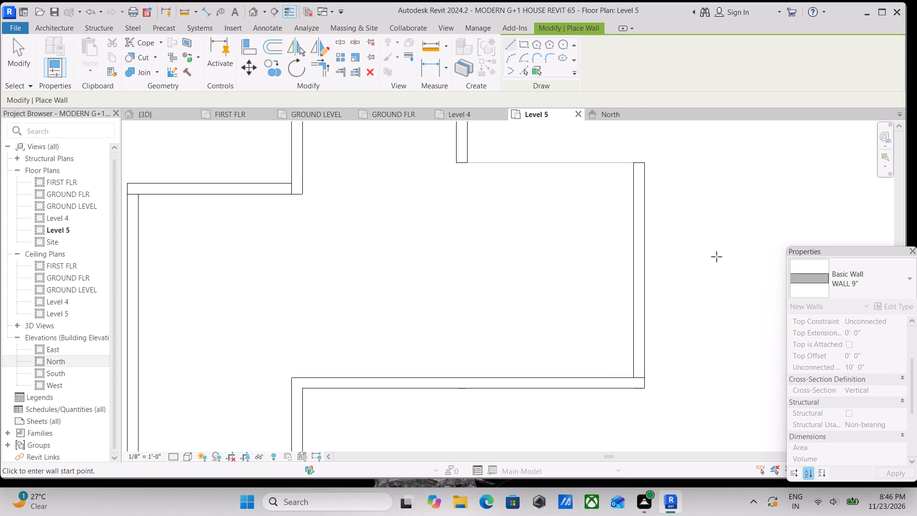
key("Escape")
Set the unconnected height of the new wall along the slab's east edge to 3'.
left_click(649, 299)
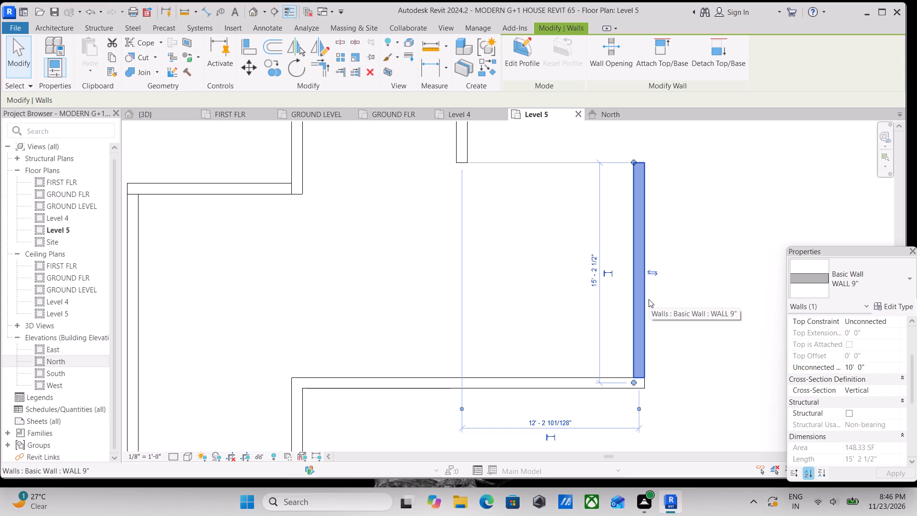
scroll(824, 398, "down", 2)
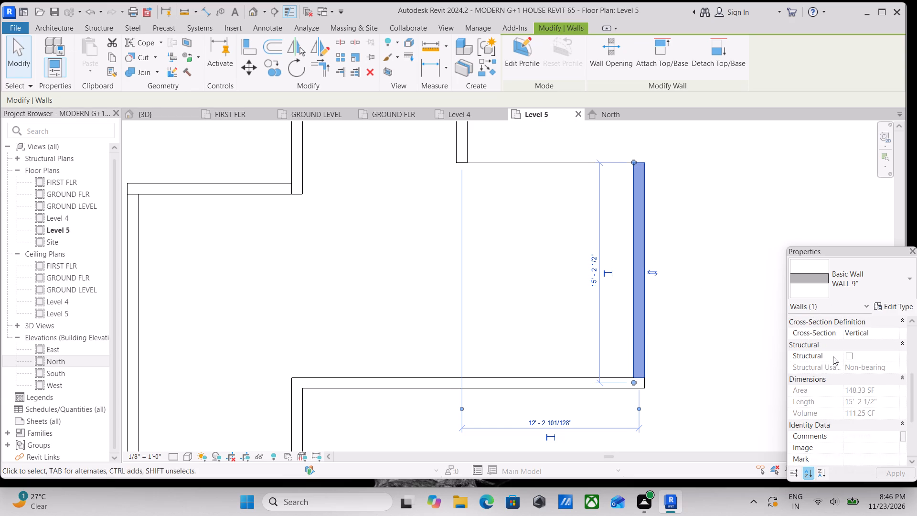
scroll(844, 353, "up", 3)
left_click(873, 398)
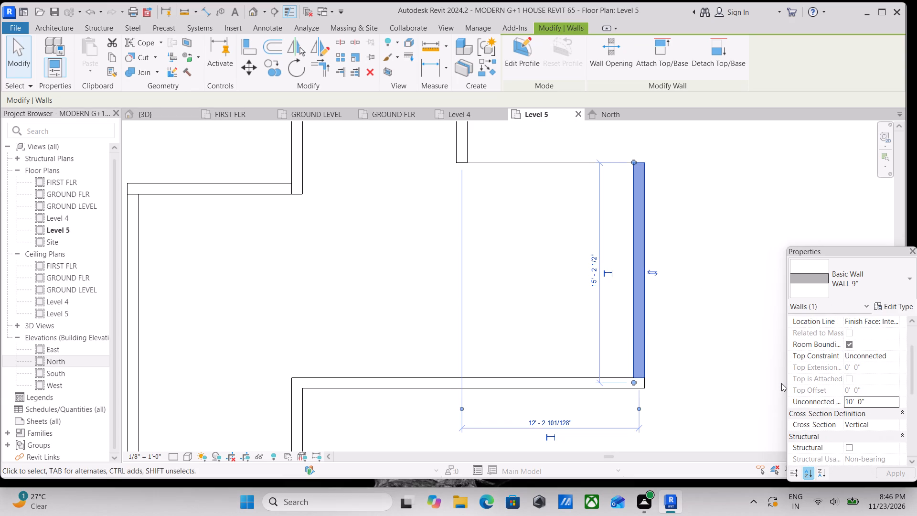
type("3'")
key("Return")
left_click(863, 400)
left_click(875, 401)
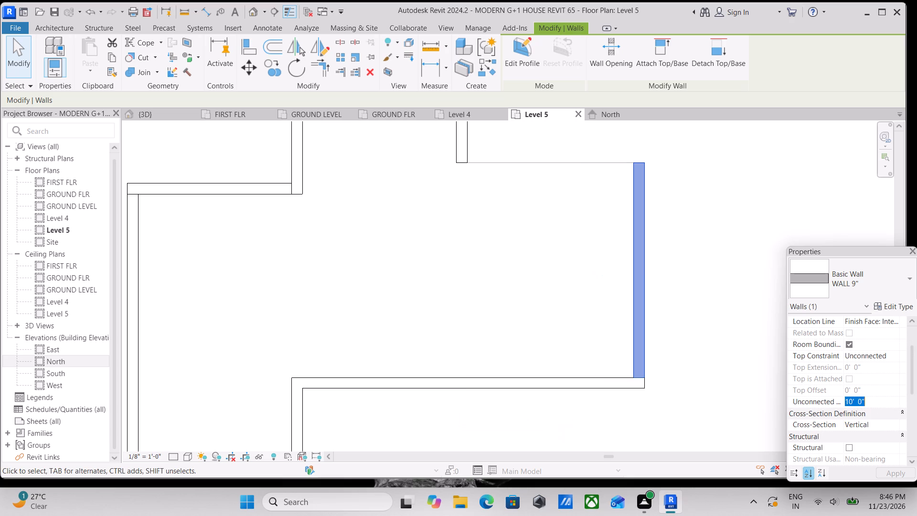
type("3'")
key("Return")
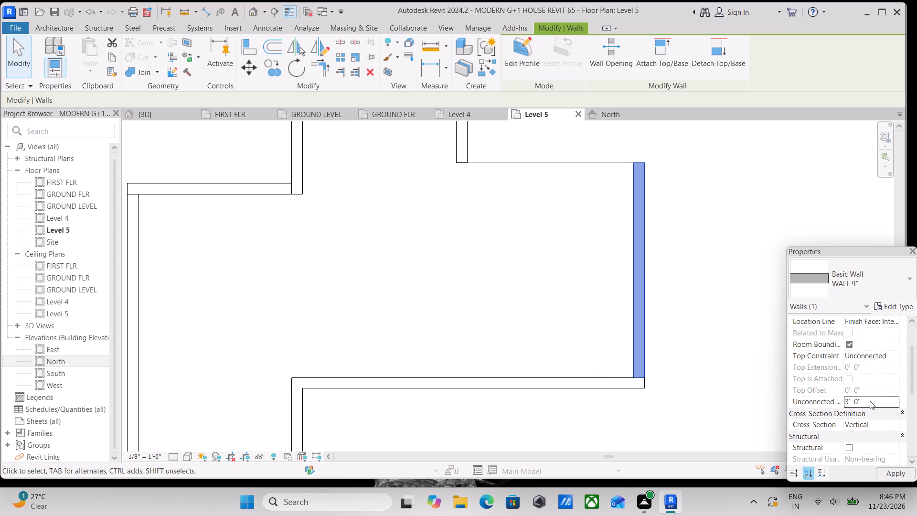
scroll(608, 149, "down", 1)
middle_click_drag(610, 165, 633, 257)
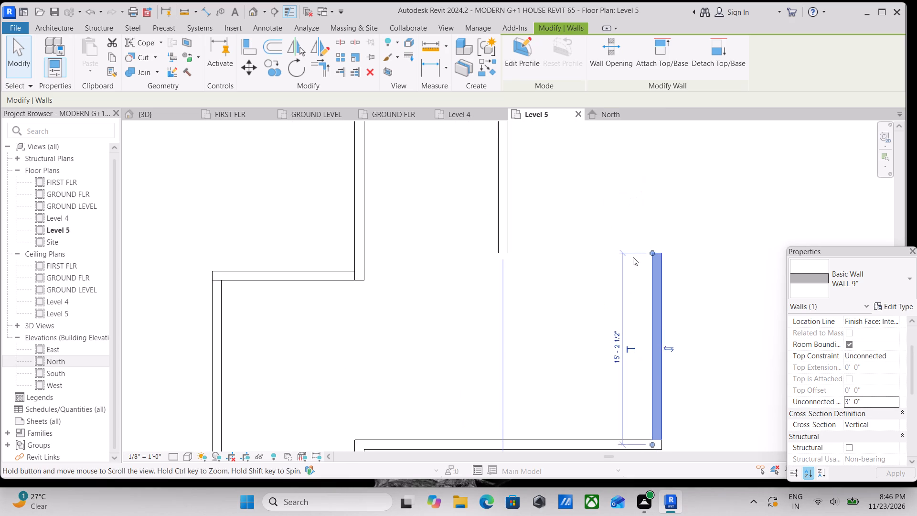
scroll(634, 258, "up", 1)
key("Escape")
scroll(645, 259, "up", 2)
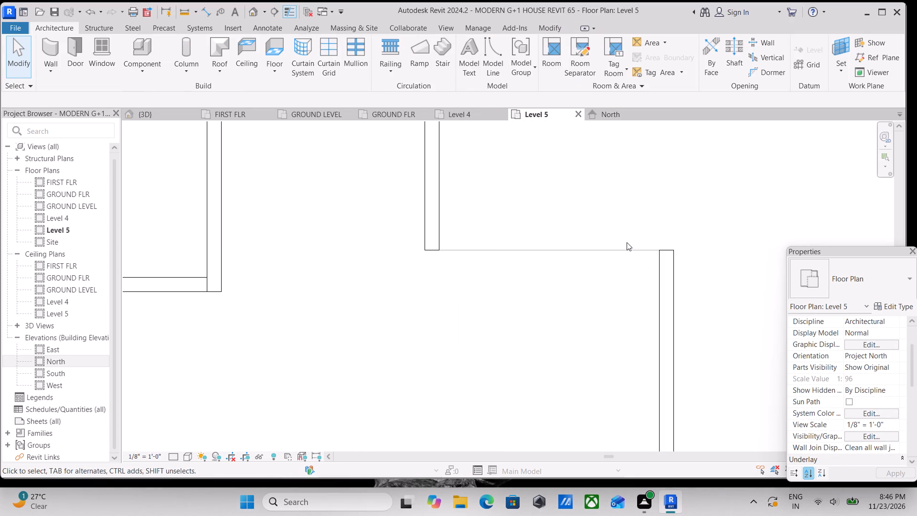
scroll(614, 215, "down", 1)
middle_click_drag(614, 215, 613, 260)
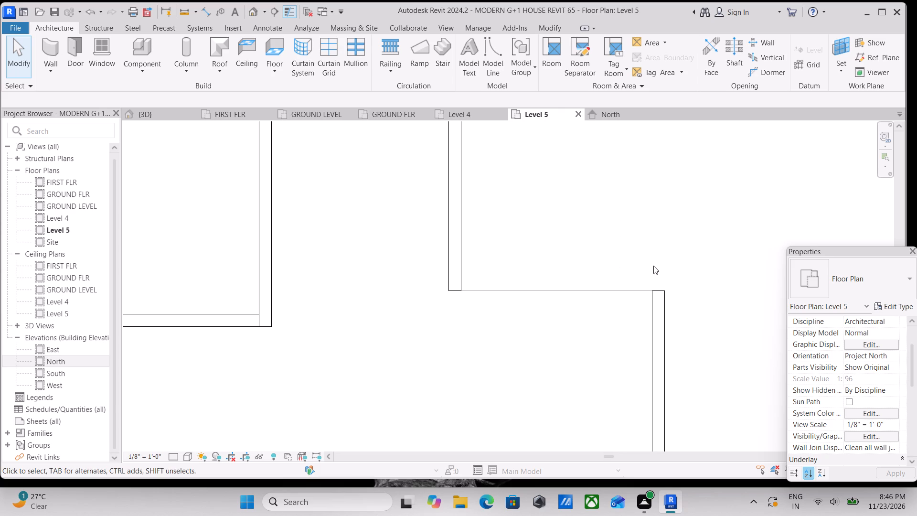
Draw a 9" wall about 12'-3" long along the slab's stepped north edge, from the east wall west to the projecting bay's wall, flipped outward.
scroll(653, 243, "up", 1)
middle_click_drag(648, 242, 642, 270)
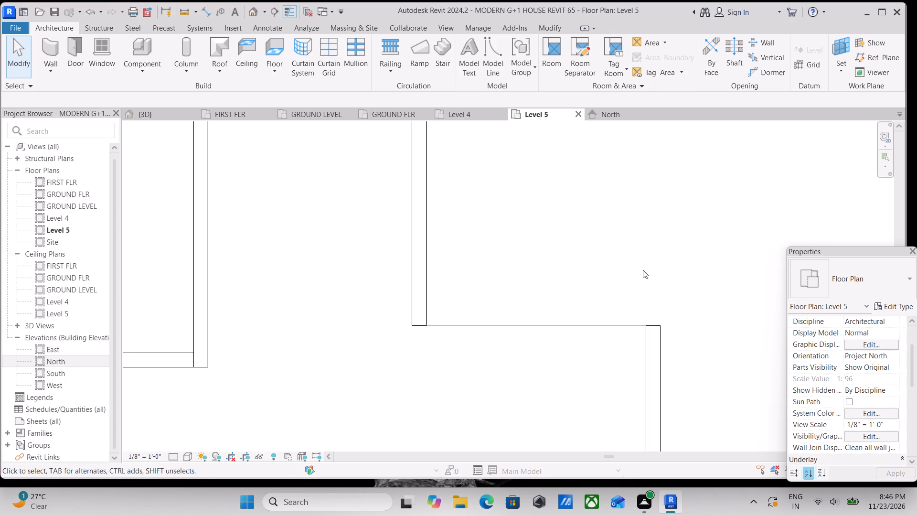
type("wa")
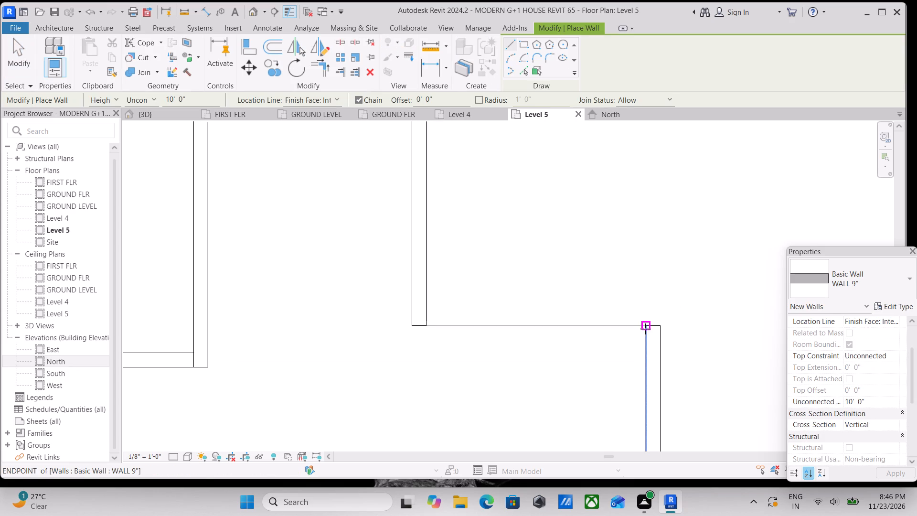
left_click(645, 328)
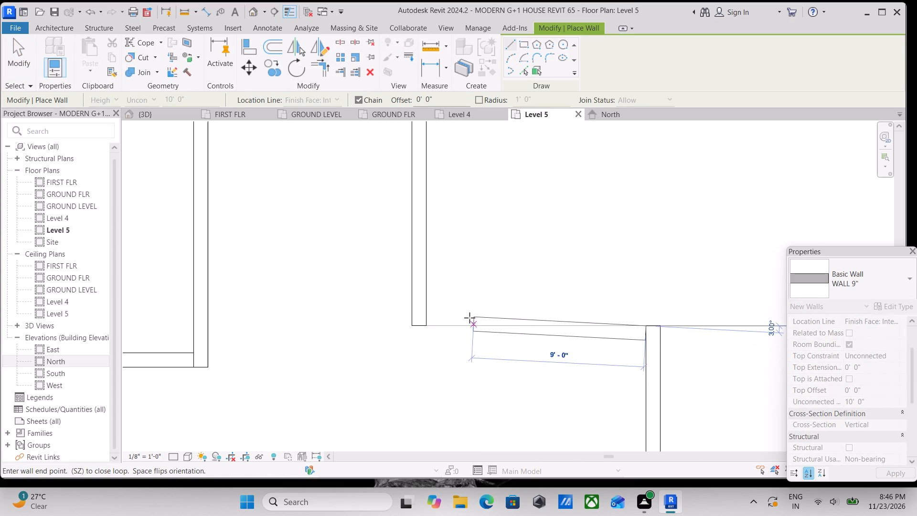
key("space")
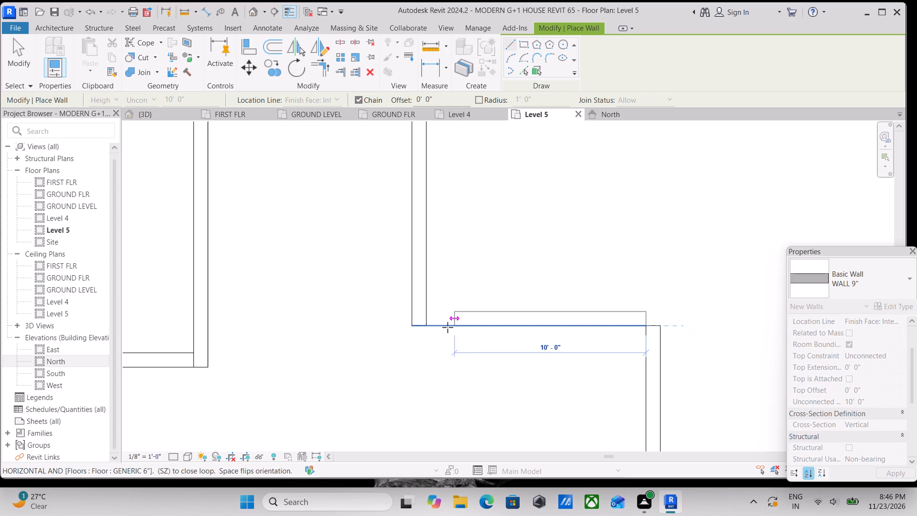
left_click(430, 326)
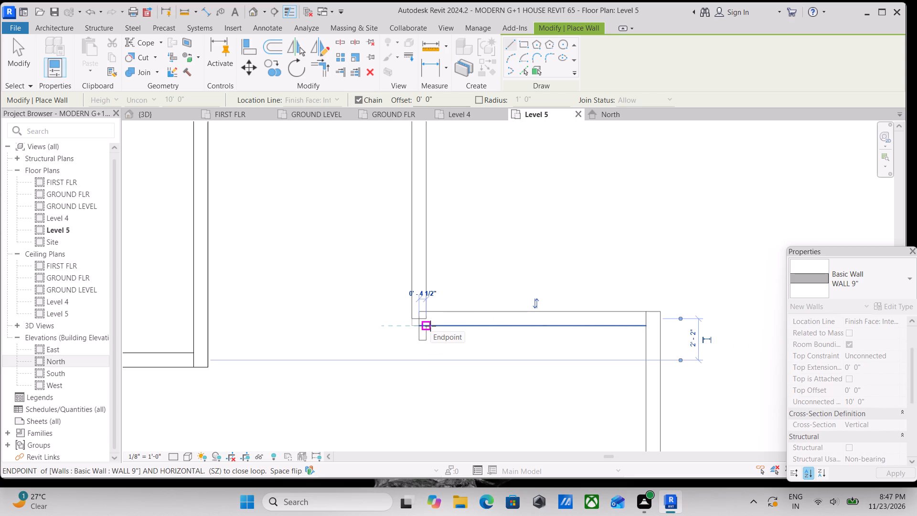
key("Escape")
key("Escape")
key("Escape")
key("Escape")
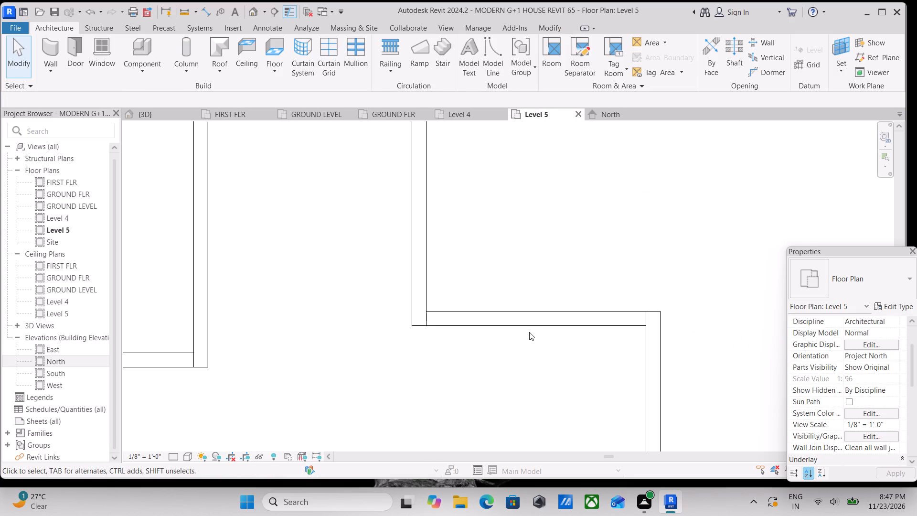
scroll(545, 323, "up", 1)
key("Escape")
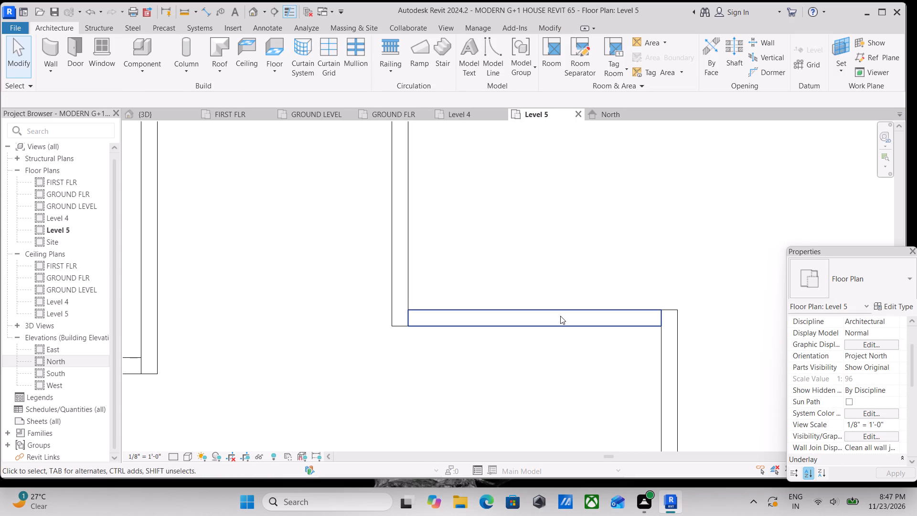
Set the unconnected height of the new wall along the slab's stepped north edge to 3'.
left_click(560, 316)
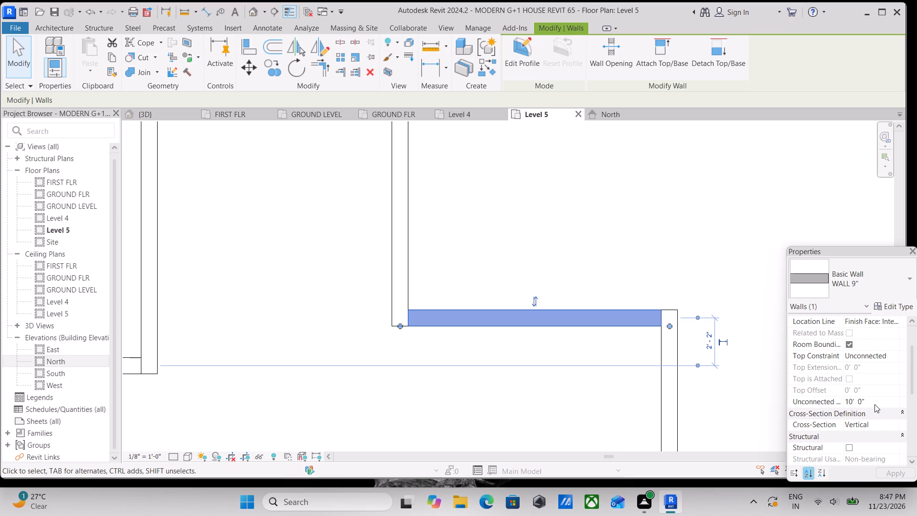
left_click(872, 402)
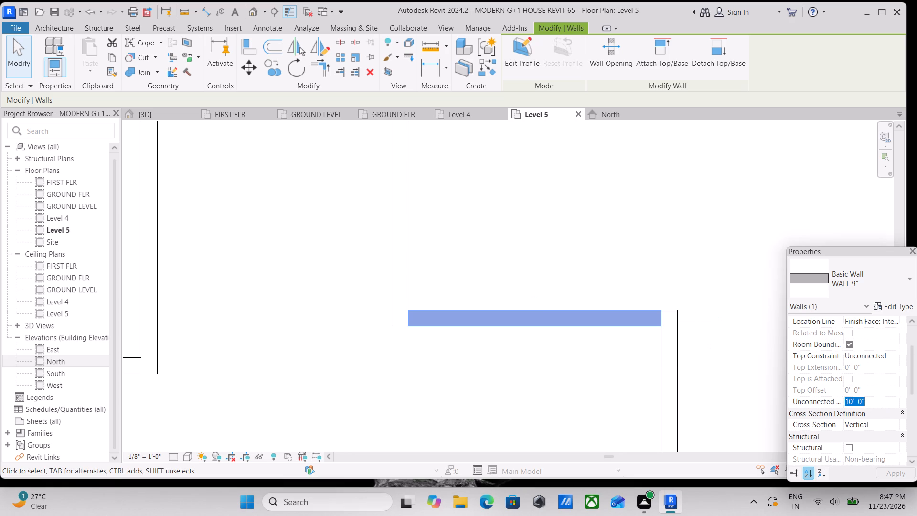
type("3'")
key("Return")
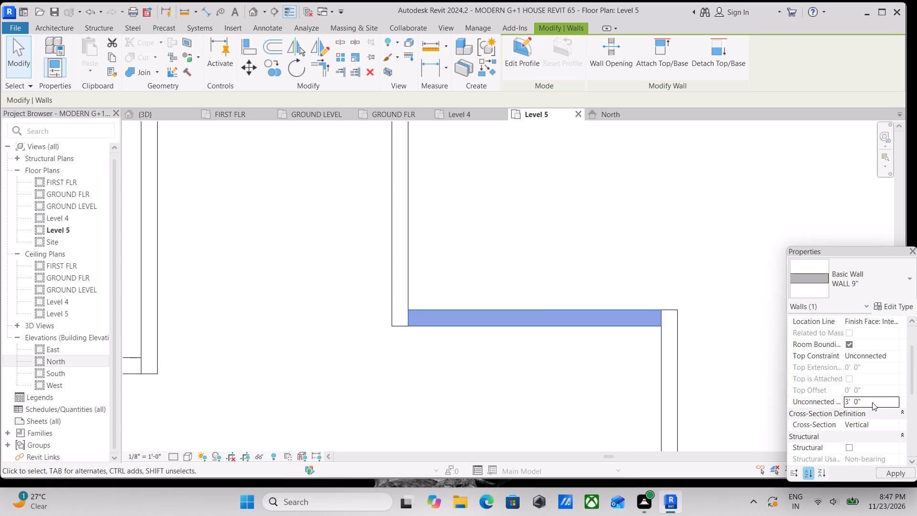
scroll(881, 432, "down", 1)
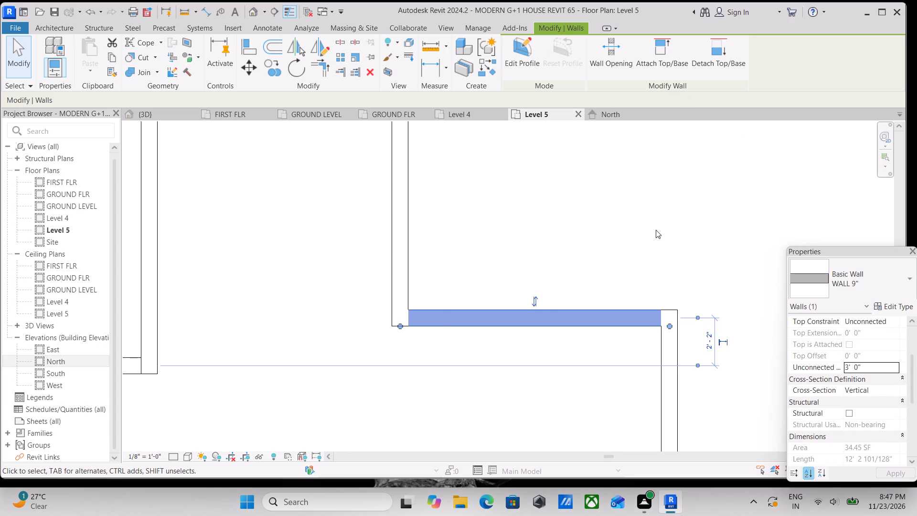
scroll(672, 262, "down", 1)
middle_click_drag(674, 266, 578, 227)
scroll(582, 228, "down", 1)
key("Escape")
scroll(389, 263, "down", 2)
middle_click_drag(398, 222, 421, 237)
key("Escape")
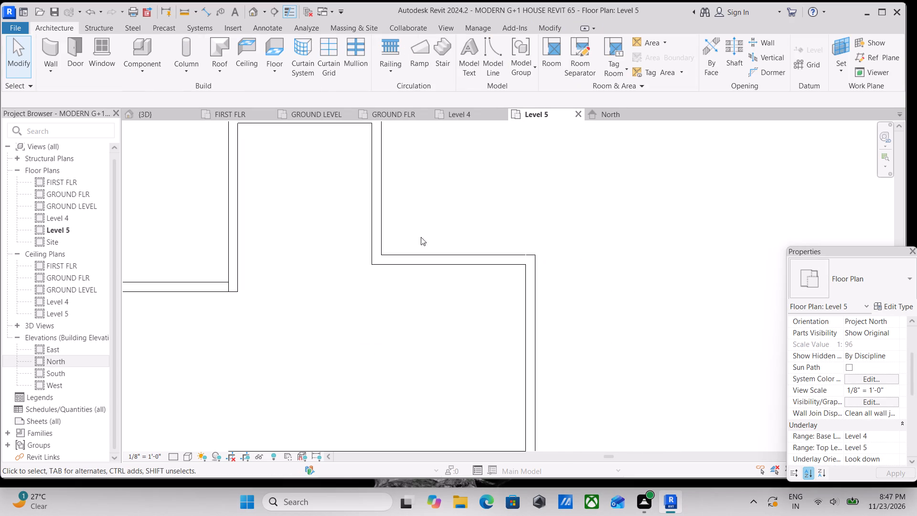
Examine the parapet outline in plan and its height relative to the roof and levels in the 3D view.
middle_click_drag(421, 237, 437, 254)
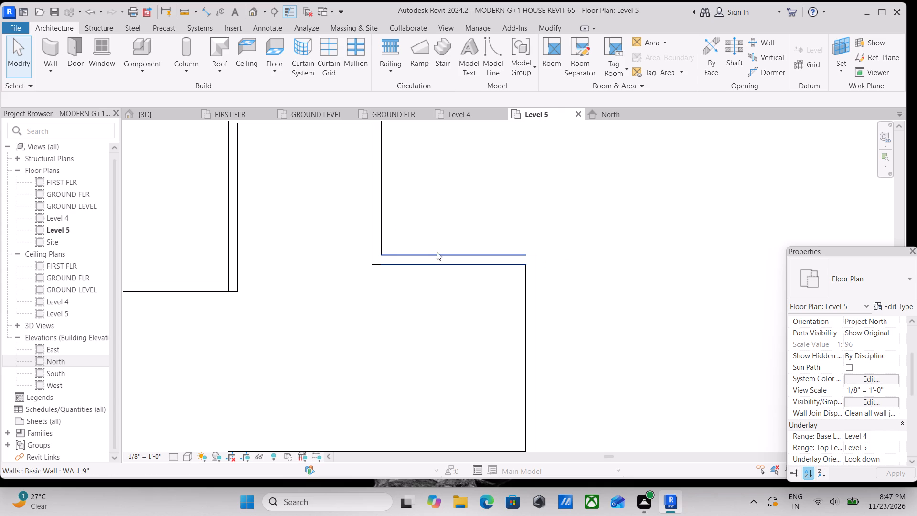
scroll(434, 247, "down", 2)
middle_click_drag(434, 247, 469, 300)
scroll(469, 300, "up", 1)
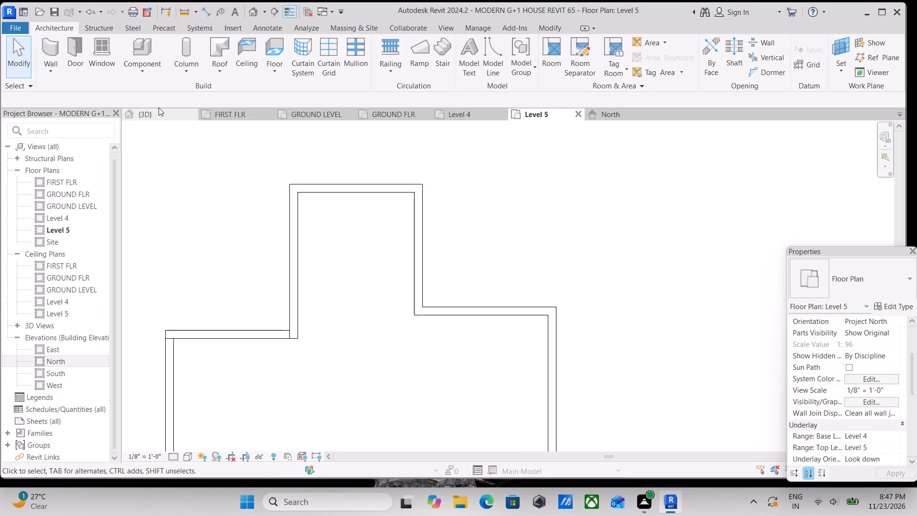
left_click(149, 111)
scroll(412, 213, "down", 2)
middle_click(412, 213)
scroll(412, 213, "up", 1)
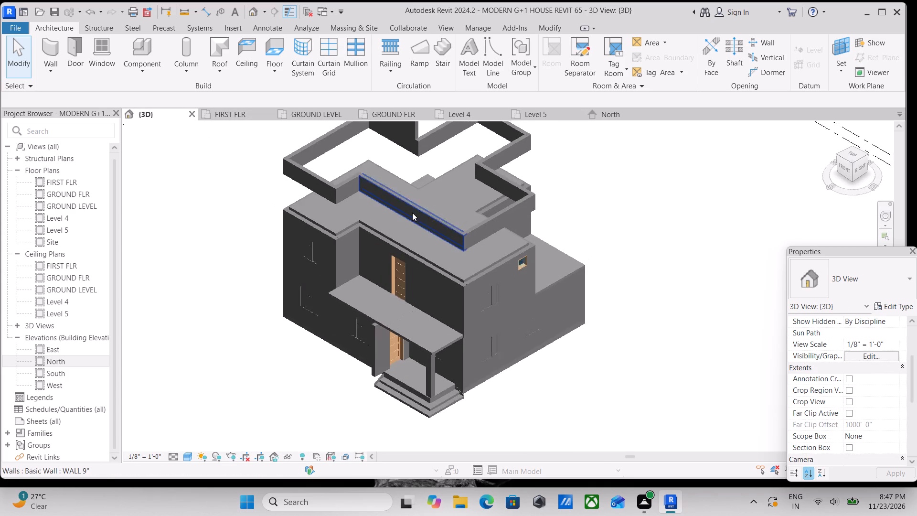
scroll(412, 213, "up", 1)
left_click(850, 172)
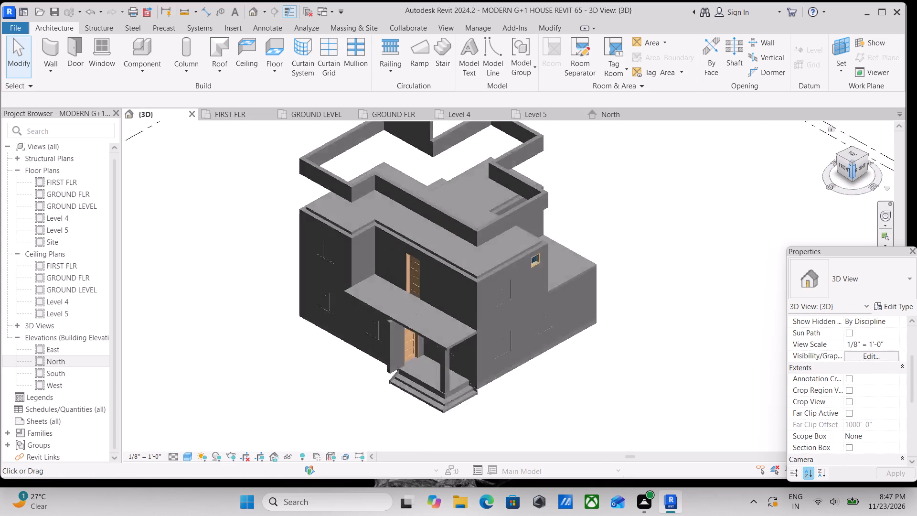
scroll(423, 248, "up", 4)
scroll(469, 270, "up", 1)
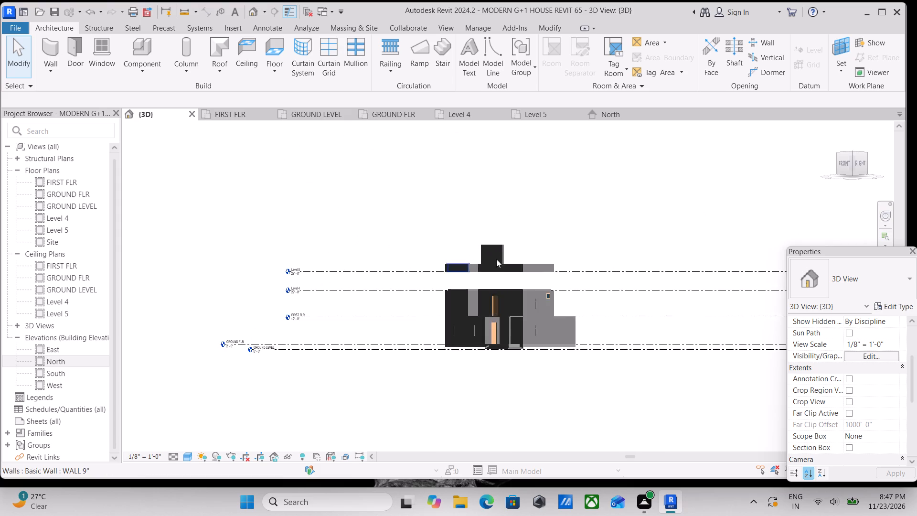
middle_click_drag(475, 241, 403, 243)
scroll(464, 305, "up", 1)
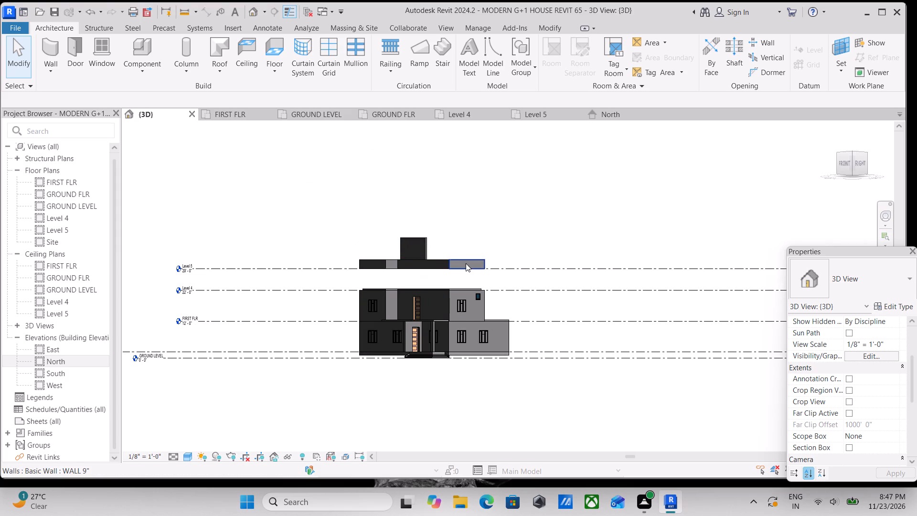
Change the base constraint of the nine 3' high parapet walls floating above the roof slab to Level 4.
left_click(466, 263)
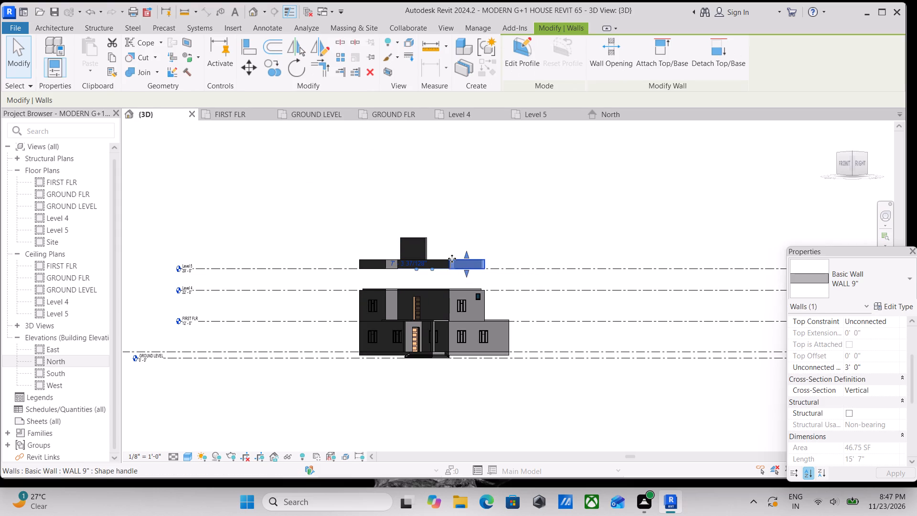
middle_click_drag(431, 267, 426, 303, "shift")
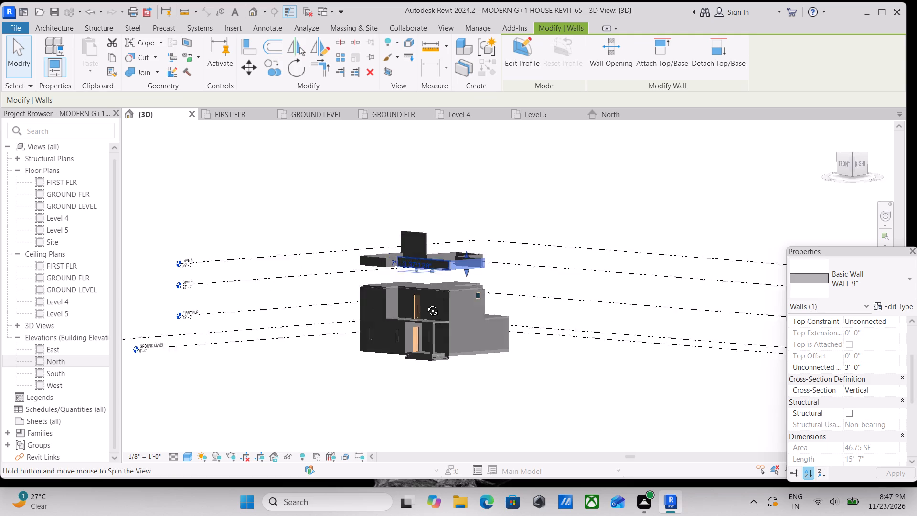
middle_click_drag(426, 303, 356, 389, "shift")
scroll(501, 283, "up", 3)
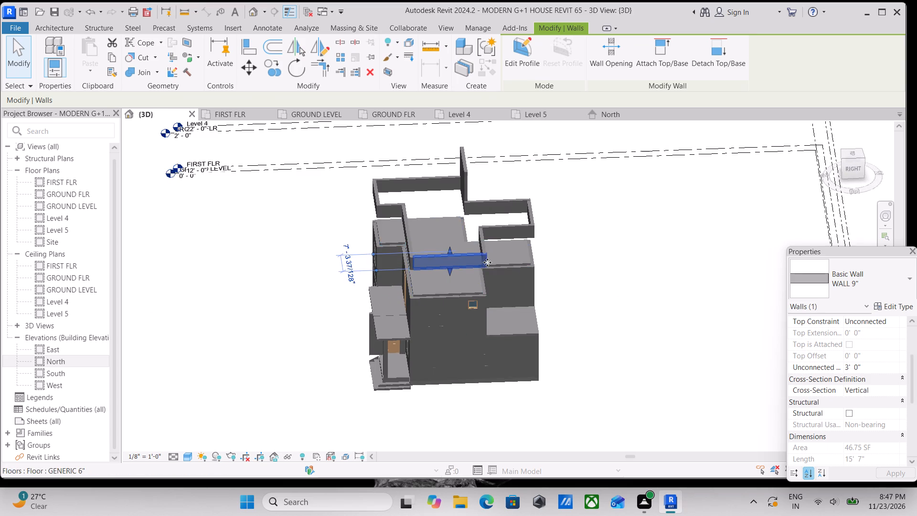
scroll(486, 262, "up", 2)
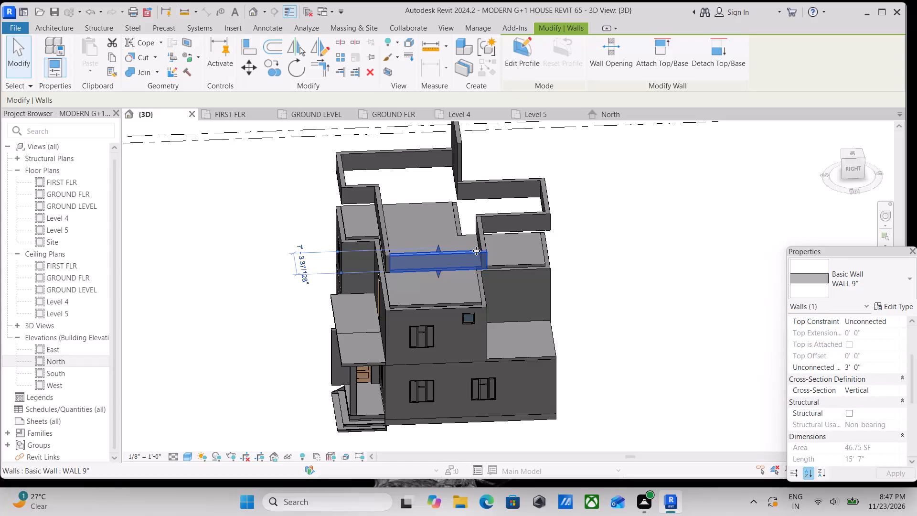
scroll(497, 288, "up", 1)
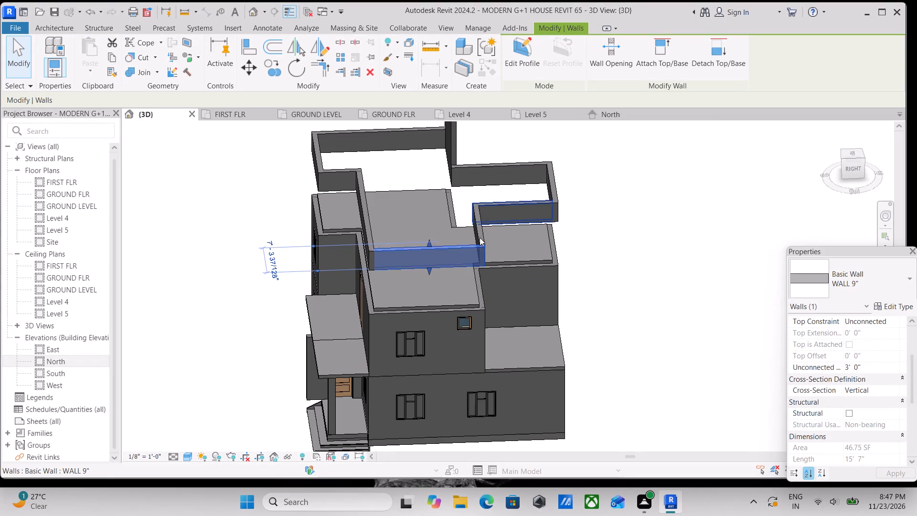
scroll(404, 206, "up", 1)
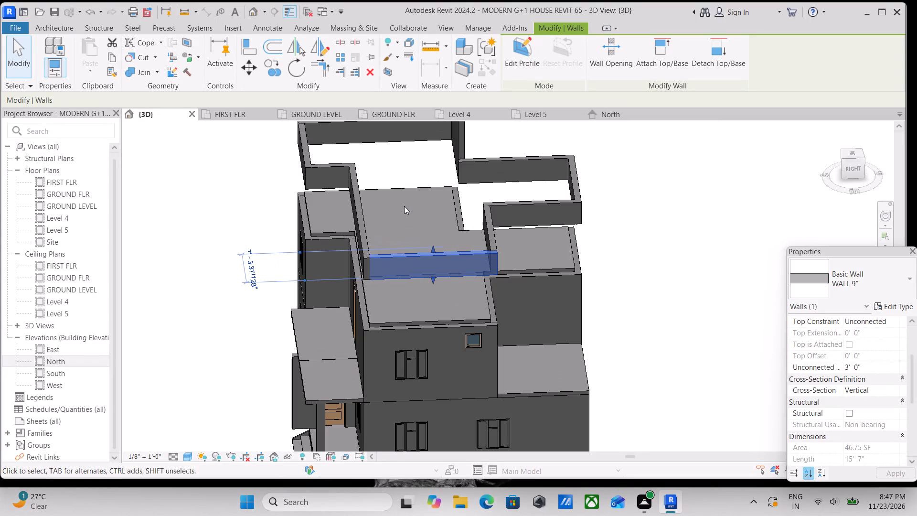
scroll(405, 204, "up", 1)
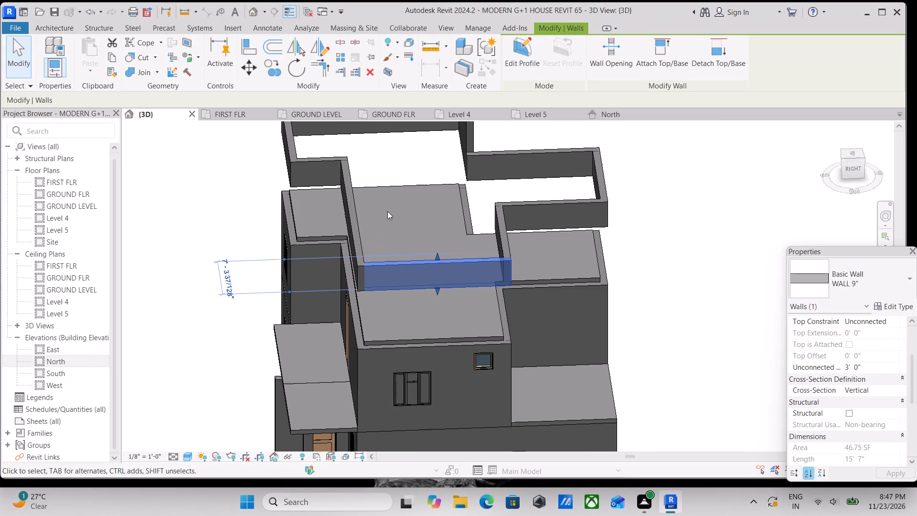
left_click(351, 211, "ctrl")
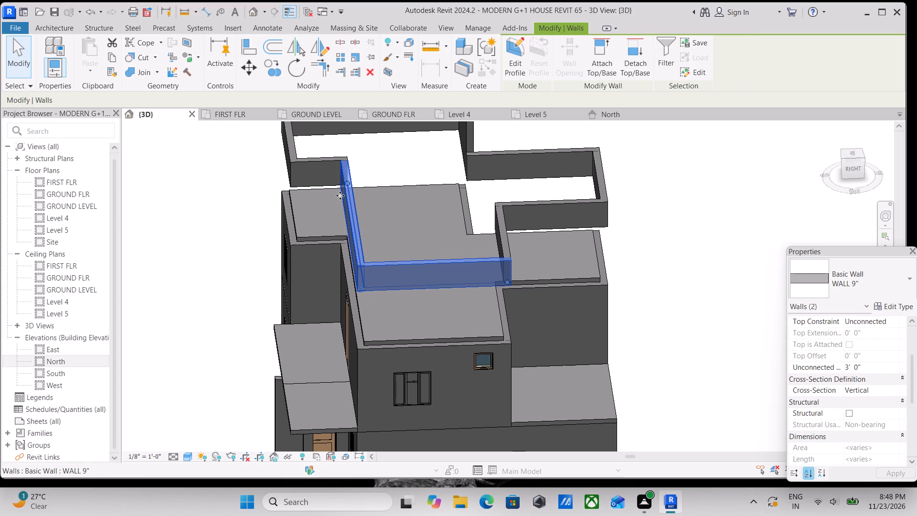
left_click(319, 163, "ctrl")
left_click(294, 143, "ctrl")
scroll(294, 142, "down", 1)
middle_click_drag(294, 142, 290, 154)
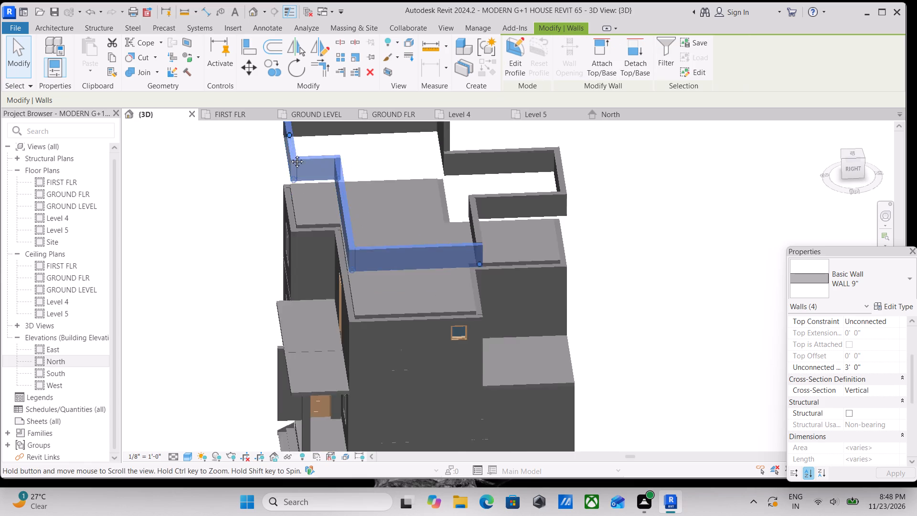
middle_click_drag(290, 154, 268, 218)
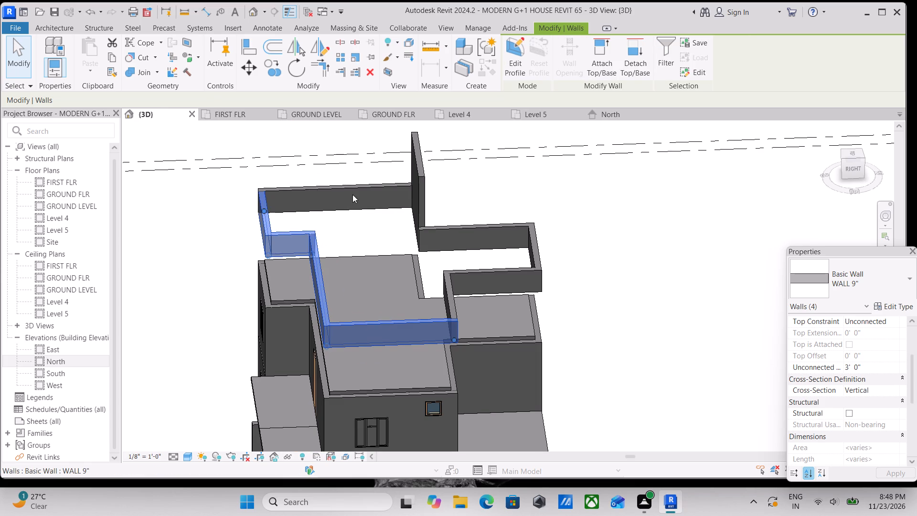
left_click(353, 188, "ctrl")
left_click(434, 232, "ctrl")
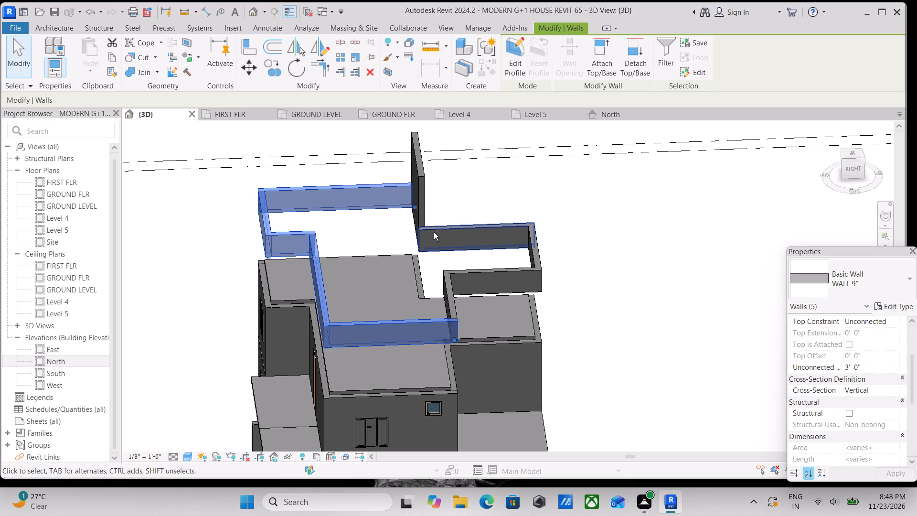
scroll(434, 232, "down", 1)
middle_click_drag(434, 232, 383, 205)
left_click(474, 227, "ctrl")
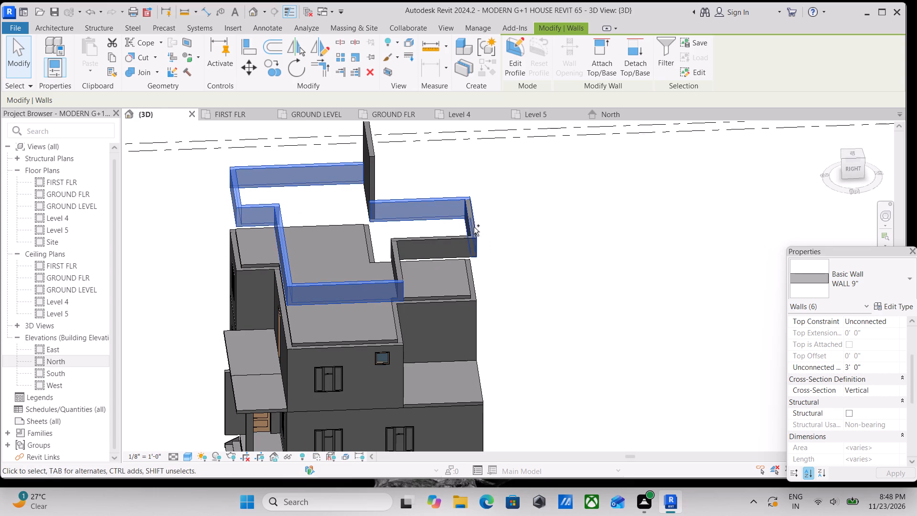
left_click(425, 248, "ctrl")
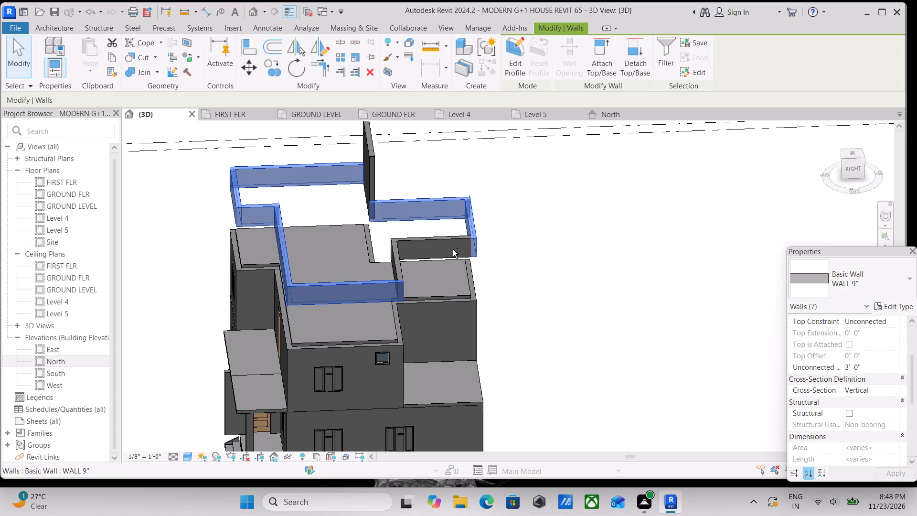
left_click(446, 244, "ctrl")
left_click(396, 270, "ctrl")
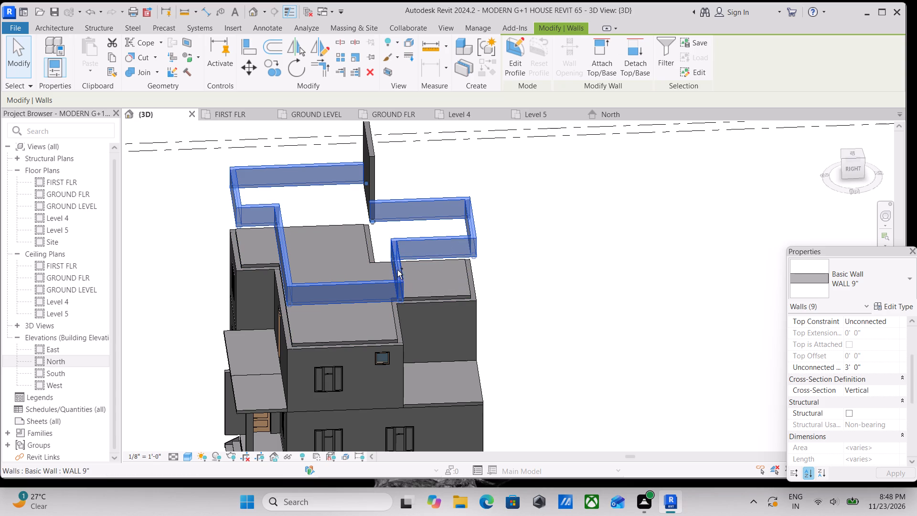
scroll(341, 223, "down", 1)
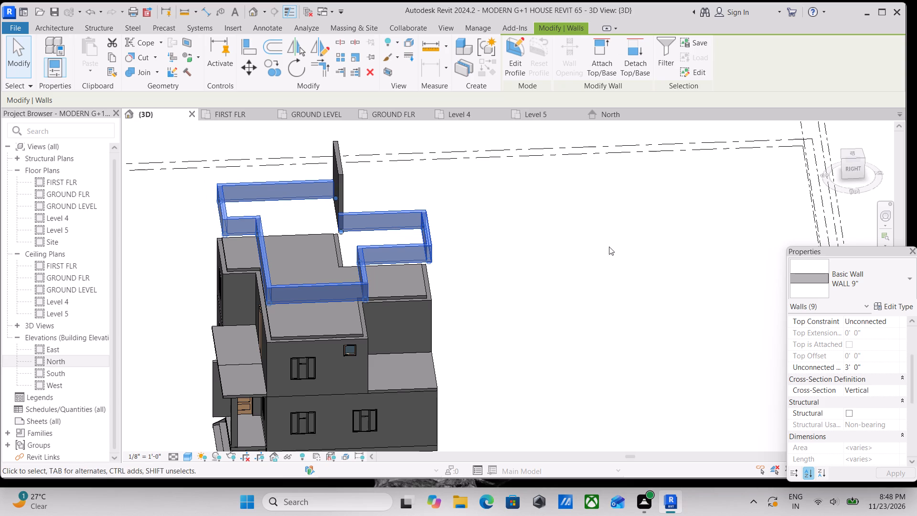
scroll(869, 369, "up", 1)
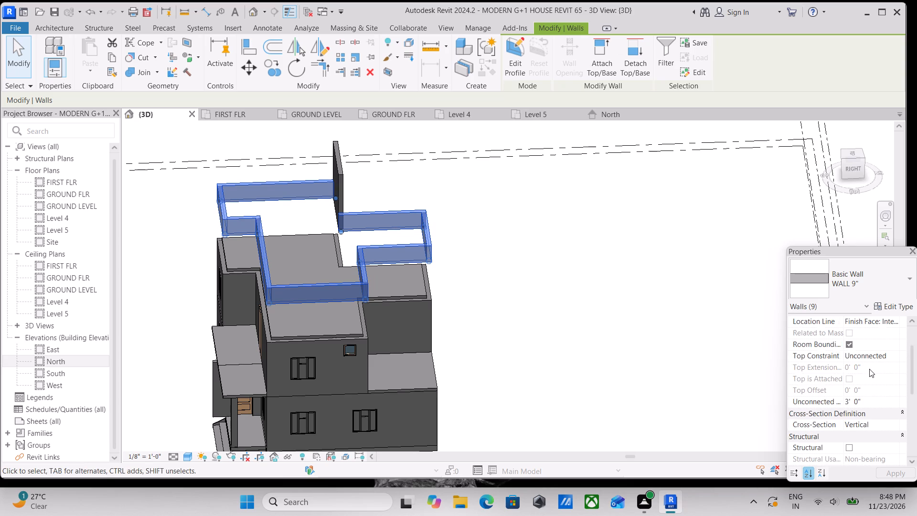
scroll(869, 369, "up", 3)
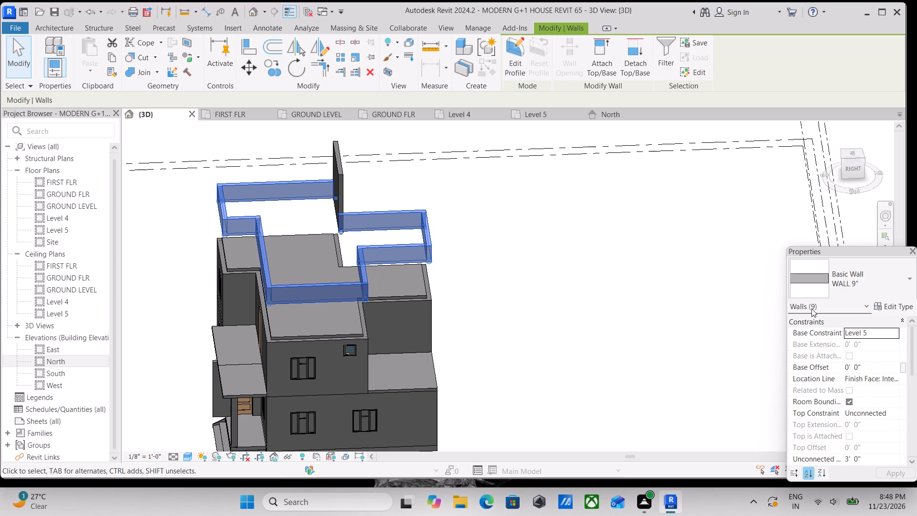
left_click(892, 334)
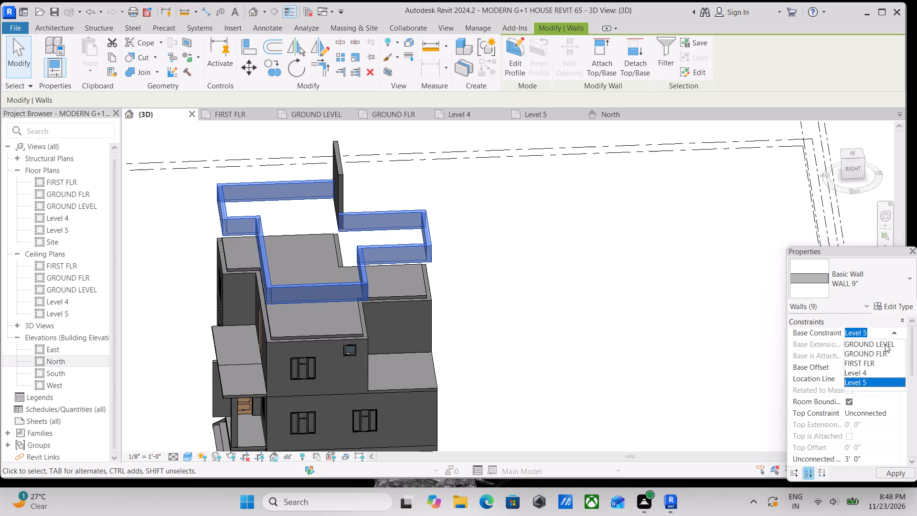
left_click(867, 374)
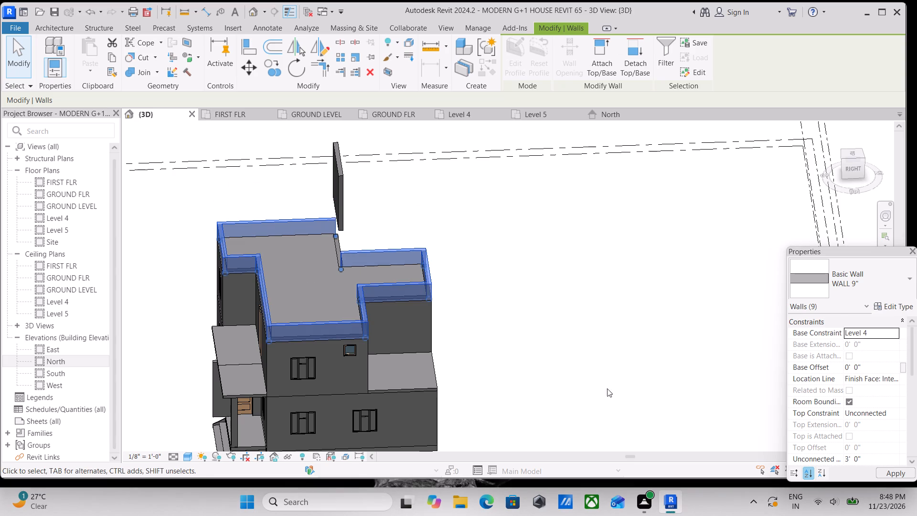
Set the base constraint of the remaining taller wall at the roof's recessed rear edge to Level 4.
scroll(373, 266, "up", 2)
scroll(329, 228, "up", 1)
left_click(332, 178)
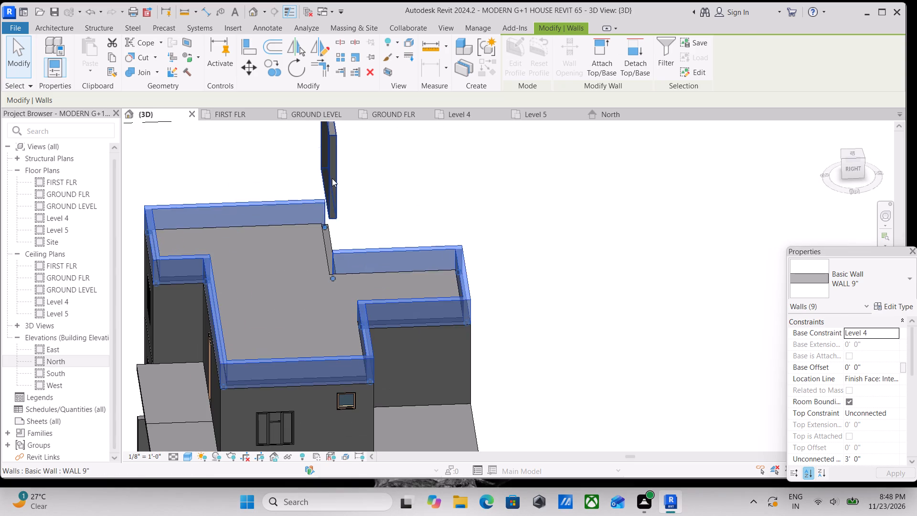
left_click(889, 334)
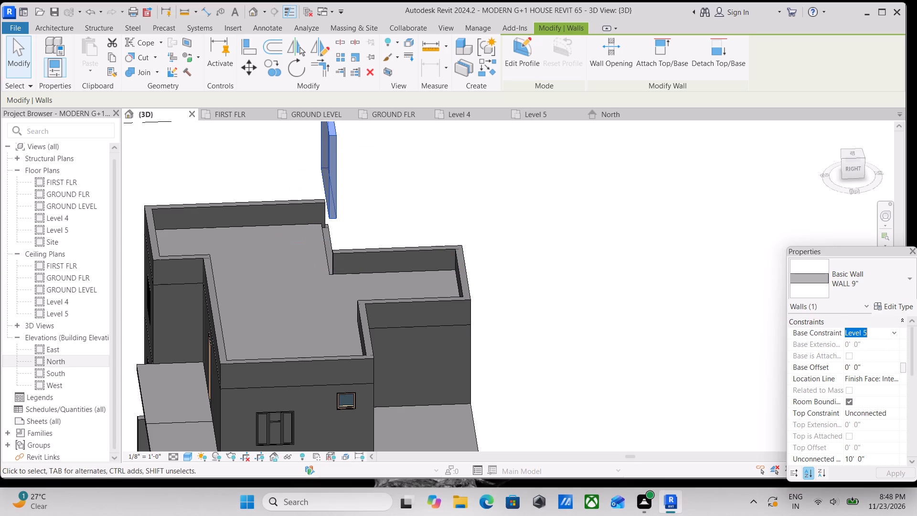
left_click(891, 334)
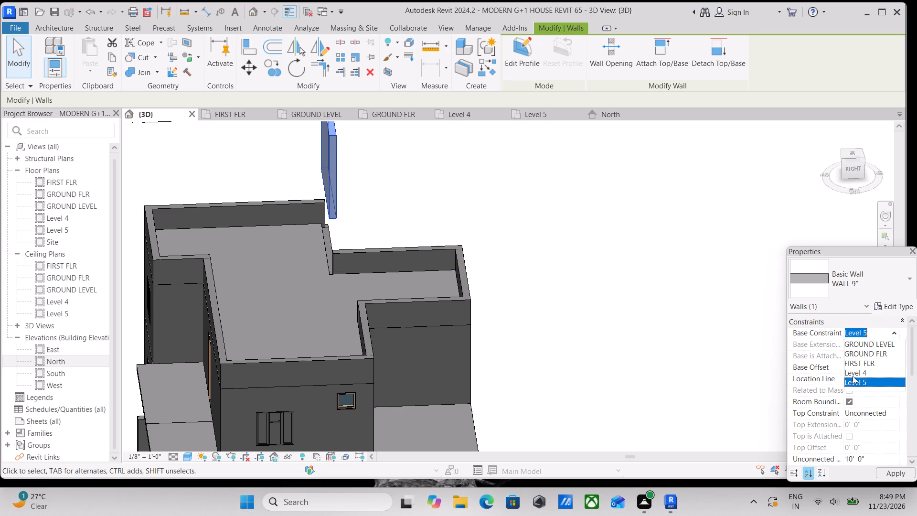
left_click(852, 372)
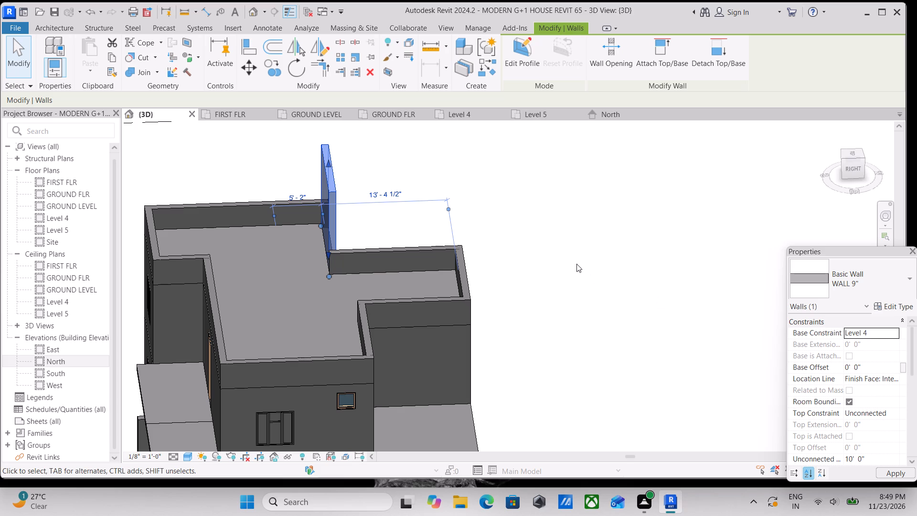
Set the unconnected height of the taller wall on the roof's recessed rear edge to 3'.
scroll(511, 255, "up", 1)
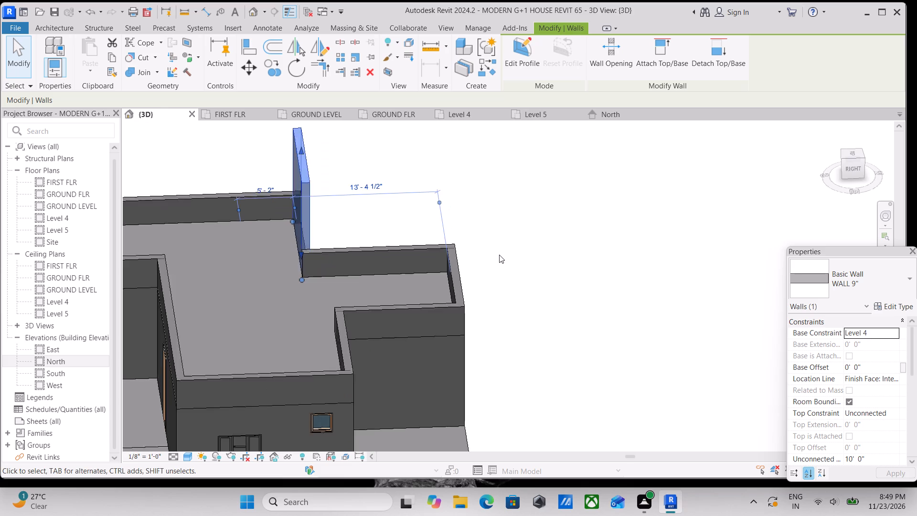
scroll(499, 255, "down", 1)
middle_click_drag(508, 260, 549, 294)
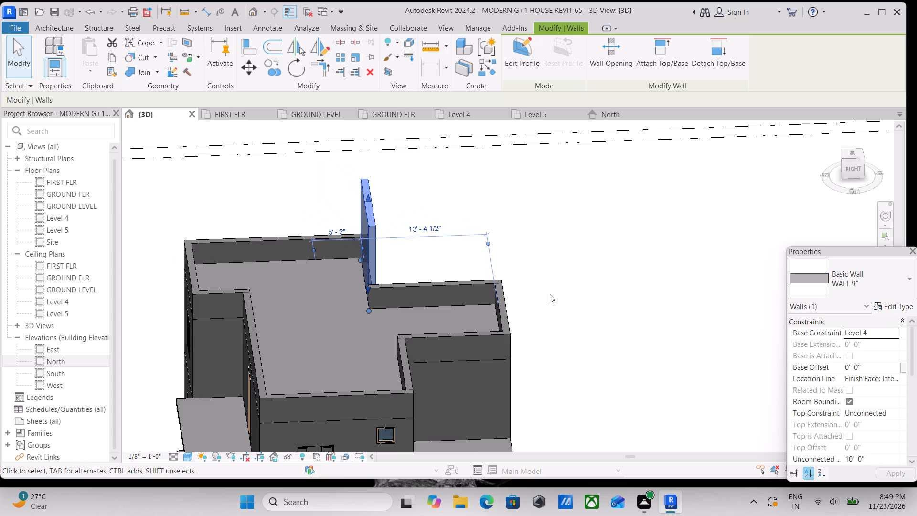
scroll(504, 288, "up", 2)
scroll(501, 293, "down", 2)
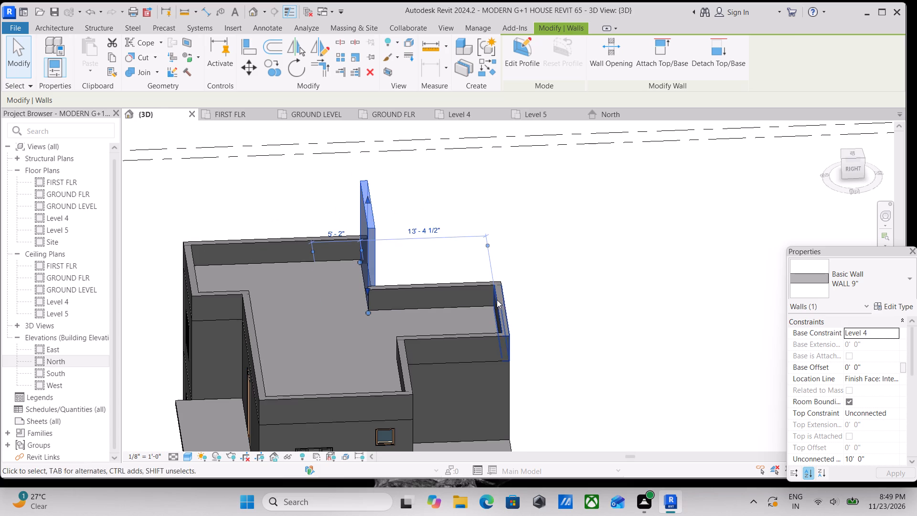
middle_click(504, 300, "shift")
middle_click_drag(516, 313, 310, 298, "shift")
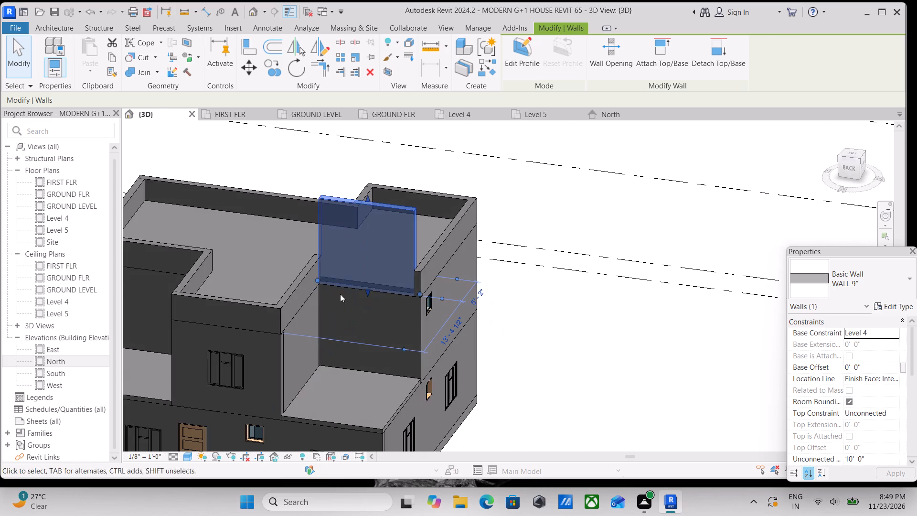
scroll(394, 242, "up", 3)
scroll(433, 276, "down", 2)
middle_click_drag(389, 276, 406, 273)
scroll(411, 272, "up", 1)
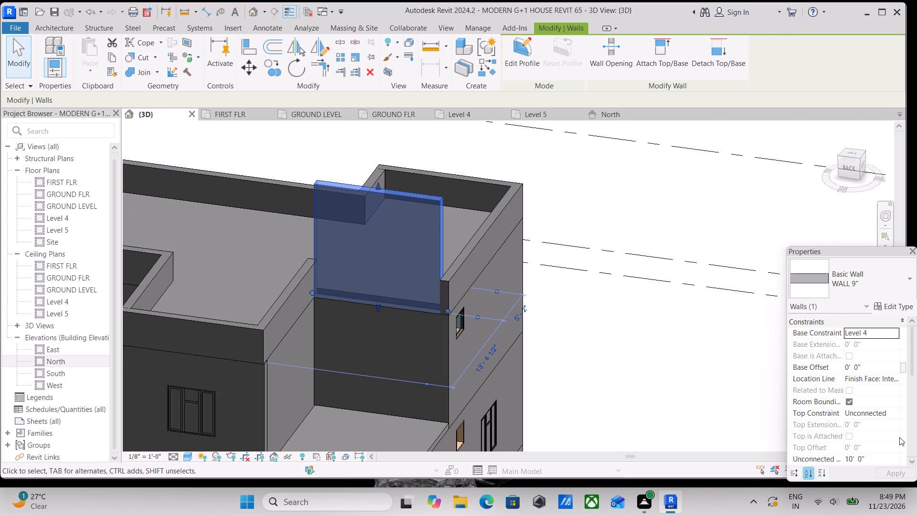
scroll(863, 434, "down", 2)
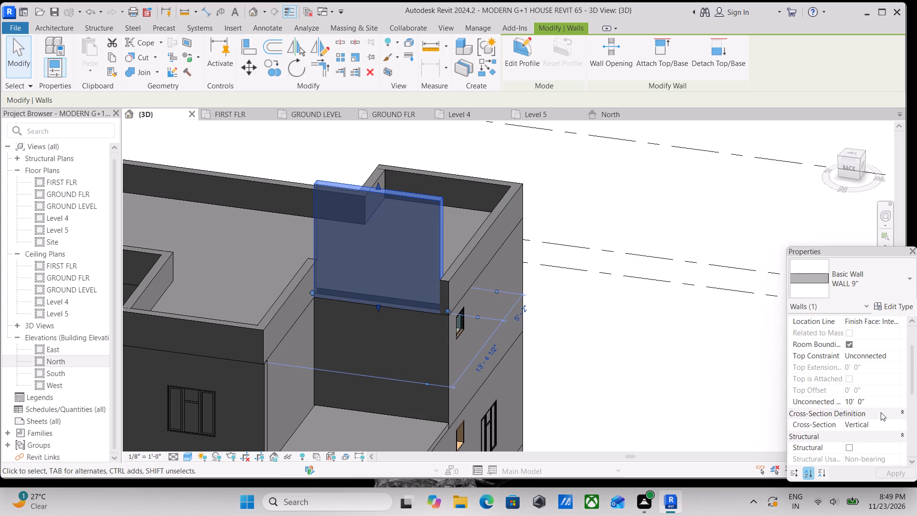
left_click(882, 400)
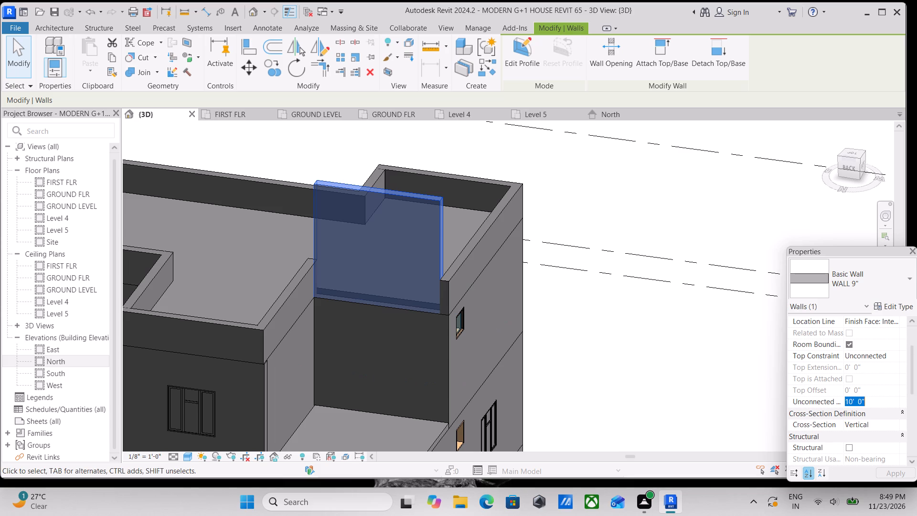
type("3'")
key("Return")
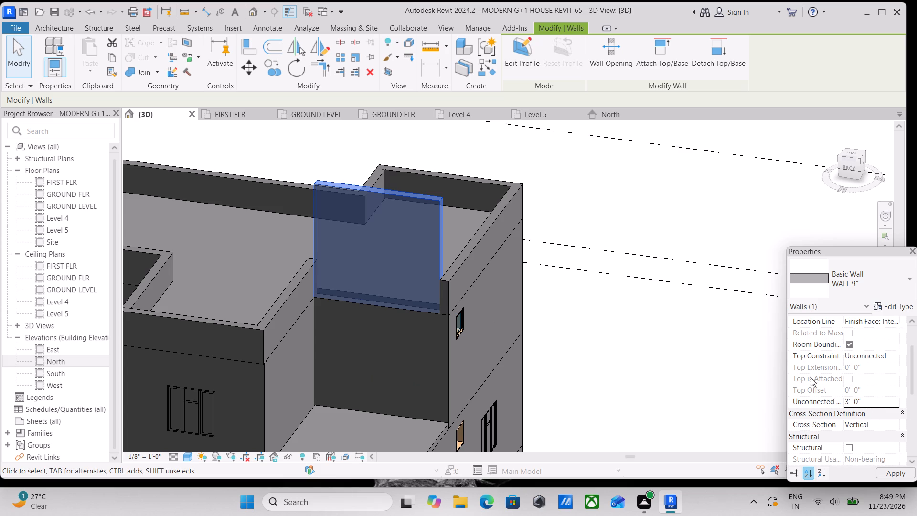
scroll(453, 293, "up", 1)
key("Escape")
Examine the parapet around the roof and the rear of the house in the 3D view.
scroll(418, 238, "down", 2)
middle_click_drag(418, 238, 471, 292)
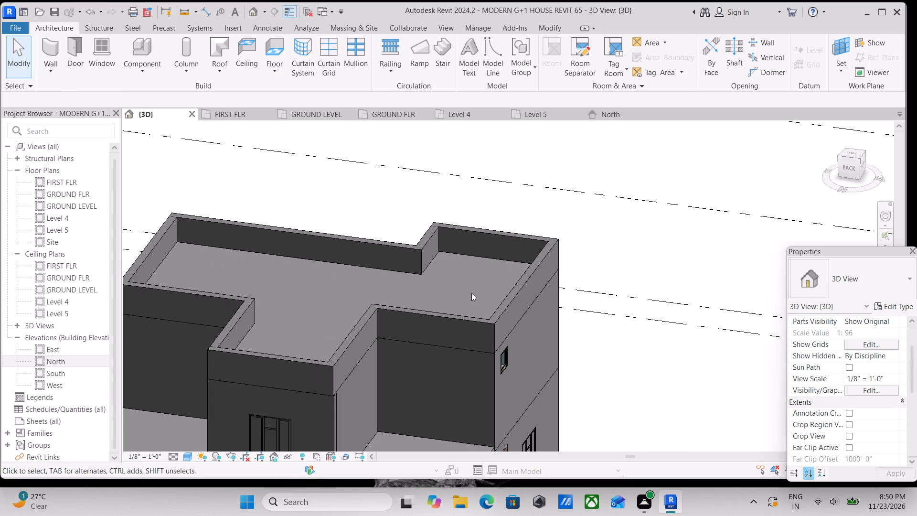
scroll(568, 336, "up", 3)
scroll(584, 336, "down", 2)
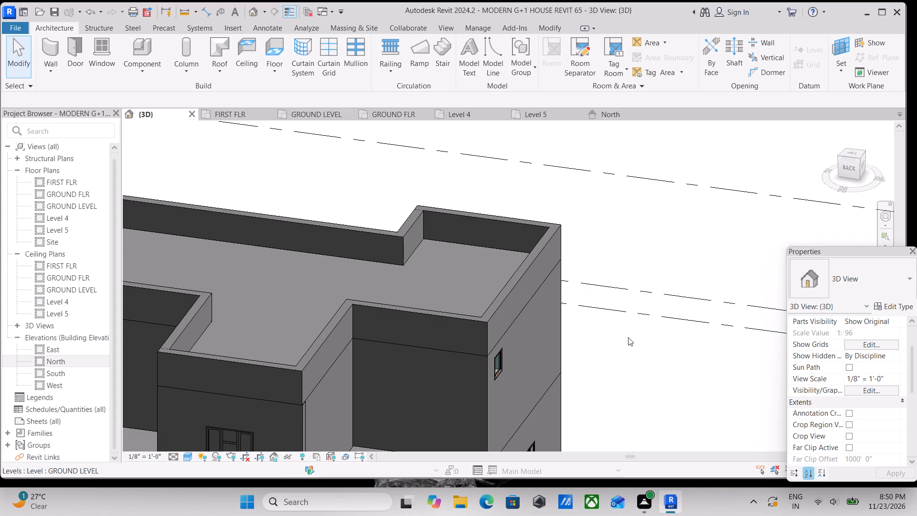
scroll(628, 337, "up", 1)
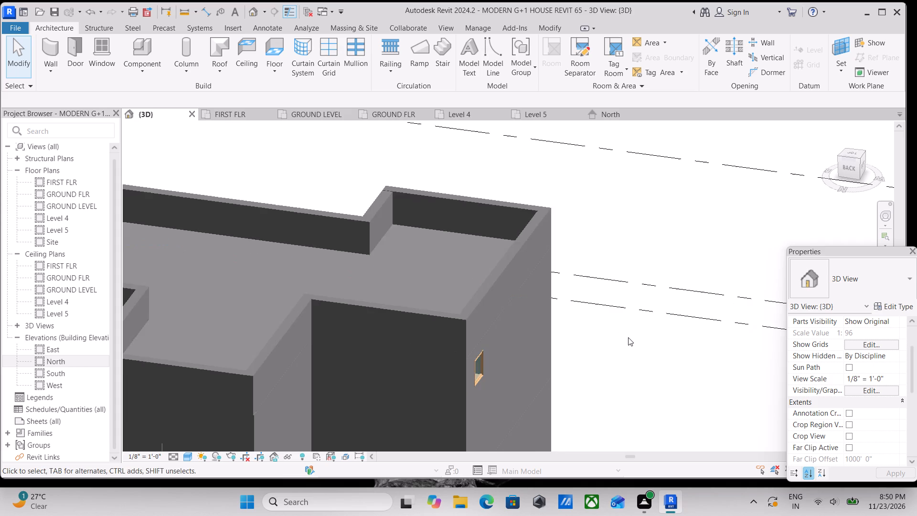
scroll(626, 334, "down", 6)
middle_click_drag(607, 320, 650, 227)
scroll(454, 315, "up", 2)
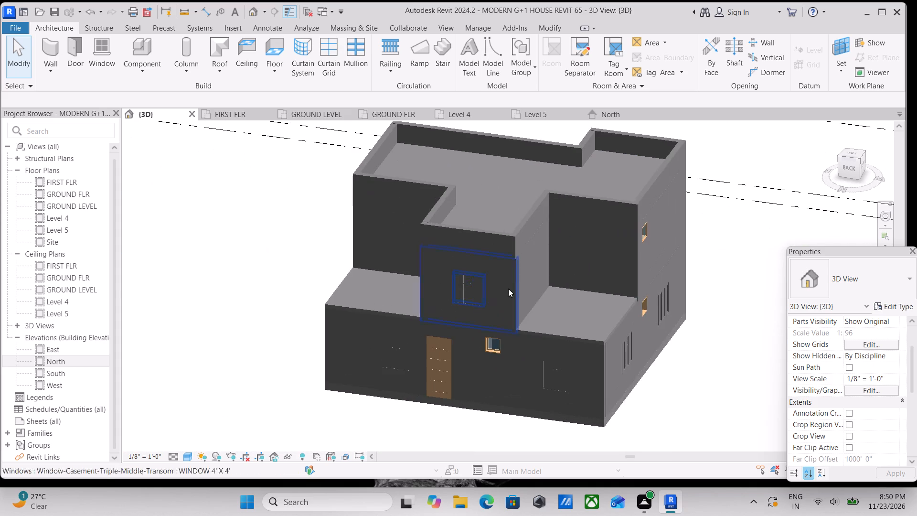
Examine the rear of the house in the 3D view, including its two open terraces and the roof parapets.
scroll(623, 269, "down", 3)
middle_click_drag(623, 268, 607, 284)
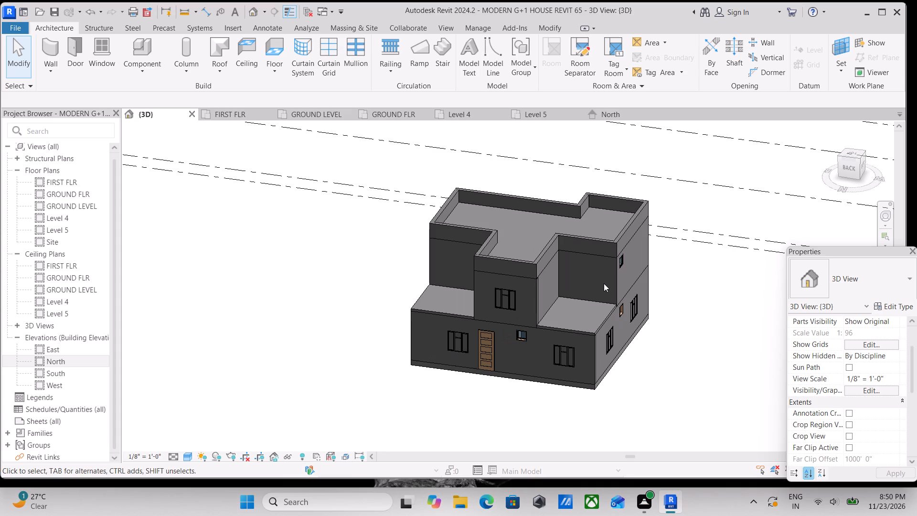
scroll(604, 283, "up", 2)
scroll(567, 275, "down", 1)
middle_click_drag(565, 287, 565, 324)
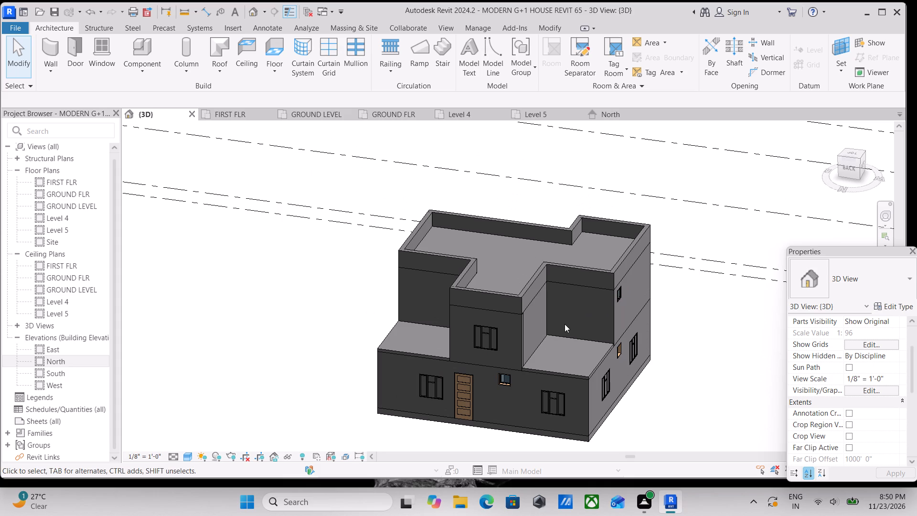
scroll(563, 326, "up", 3)
scroll(547, 303, "down", 3)
middle_click_drag(543, 303, 501, 299)
scroll(511, 345, "up", 3)
middle_click_drag(509, 336, 500, 336)
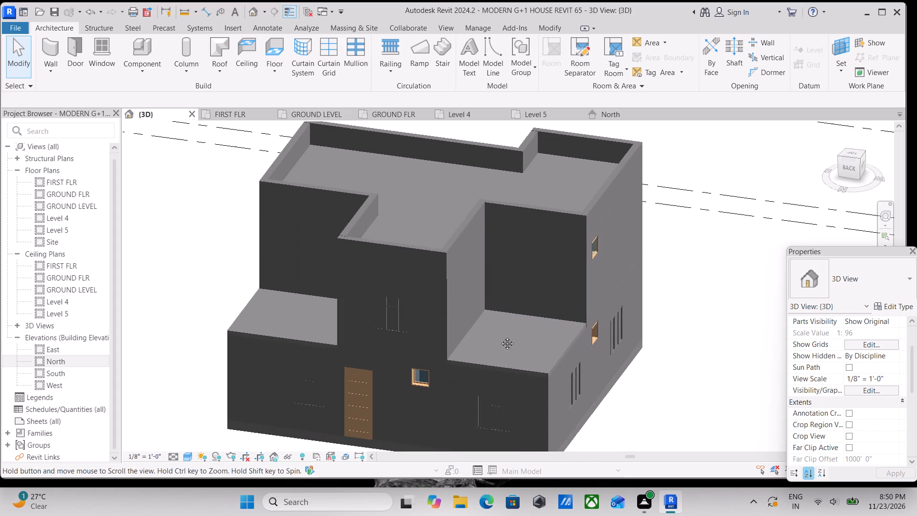
middle_click_drag(500, 336, 515, 312)
scroll(515, 312, "down", 2)
middle_click_drag(540, 340, 565, 360)
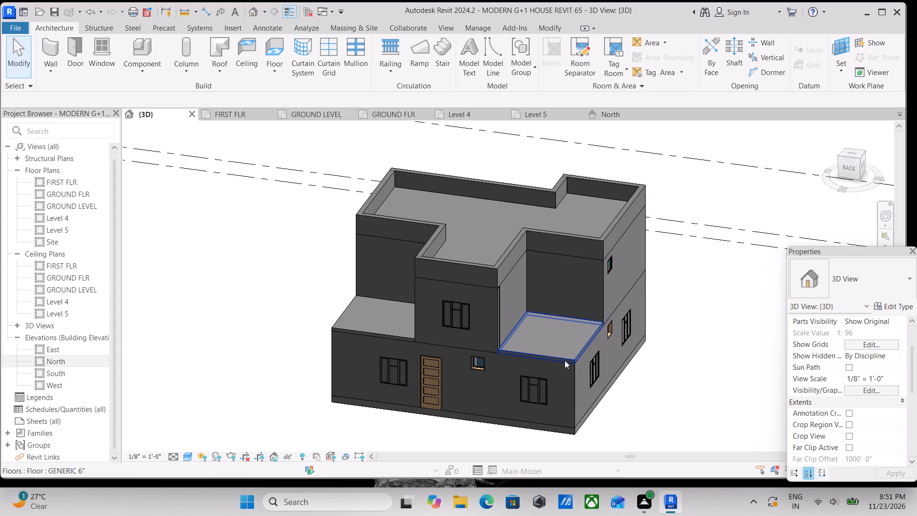
scroll(561, 328, "up", 1)
scroll(546, 319, "down", 1)
middle_click_drag(545, 319, 530, 323)
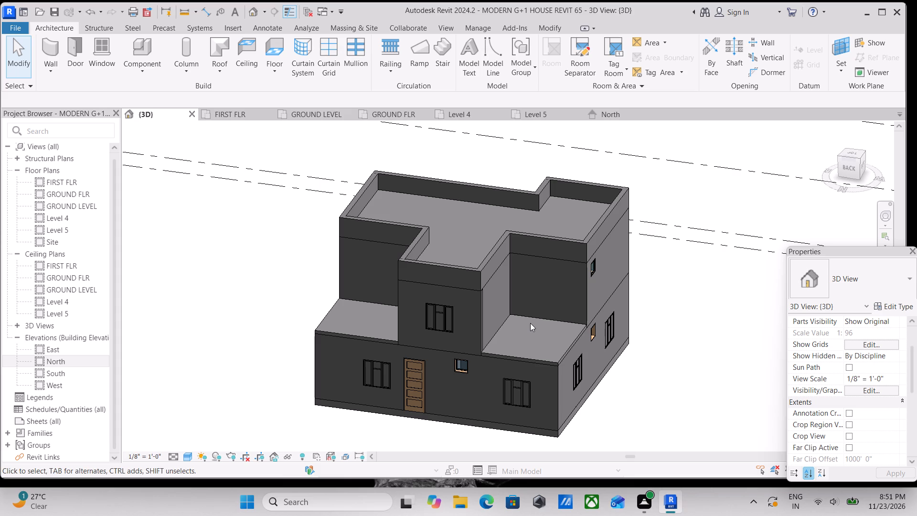
scroll(592, 330, "up", 3)
scroll(544, 287, "down", 4)
middle_click_drag(534, 284, 528, 289)
scroll(498, 309, "up", 3)
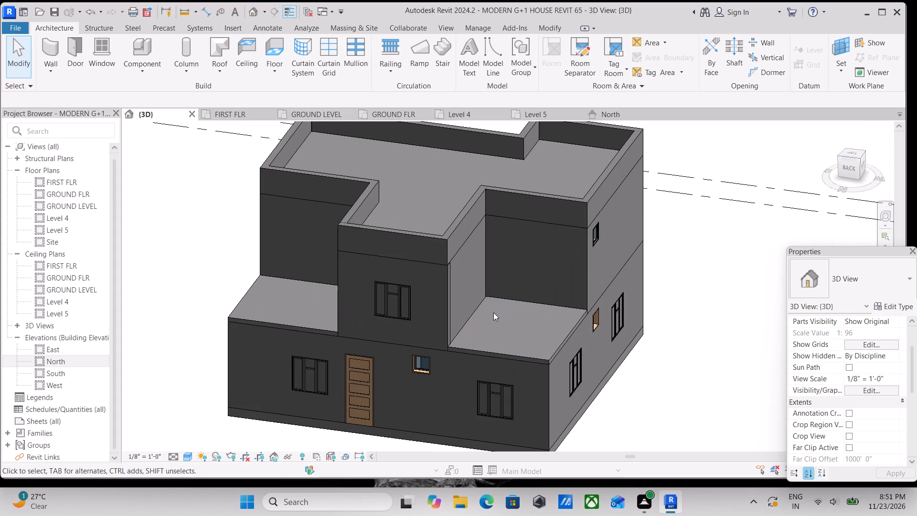
scroll(306, 112, "down", 2)
middle_click_drag(321, 125, 385, 151)
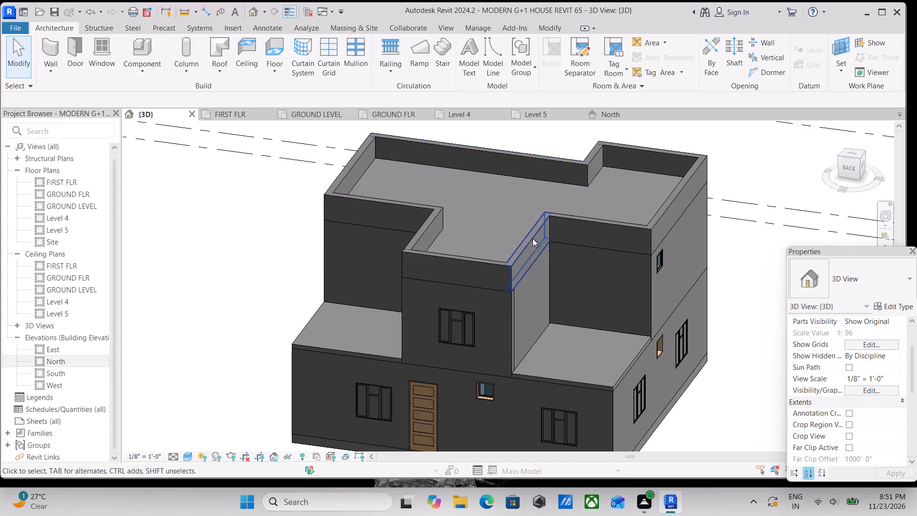
scroll(531, 250, "up", 3)
Open the FIRST FLR plan at the front balcony and terrace area.
left_click(232, 118)
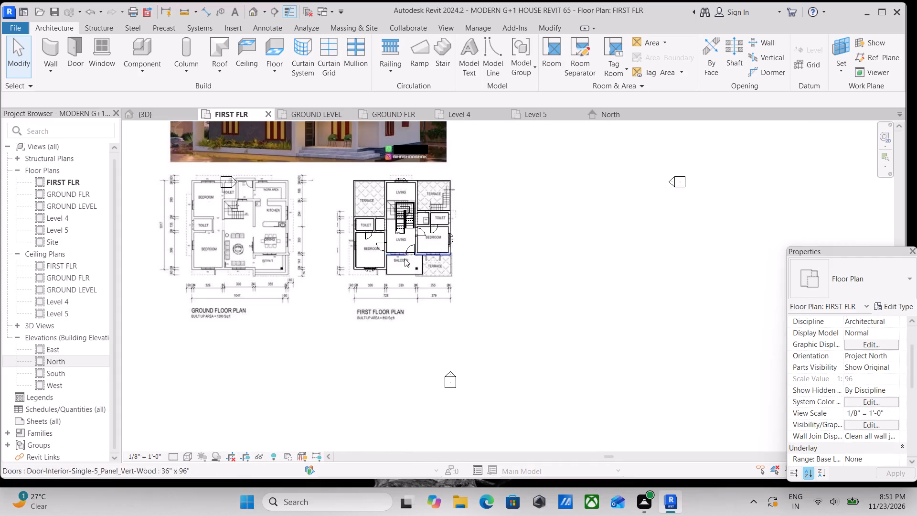
scroll(435, 266, "up", 11)
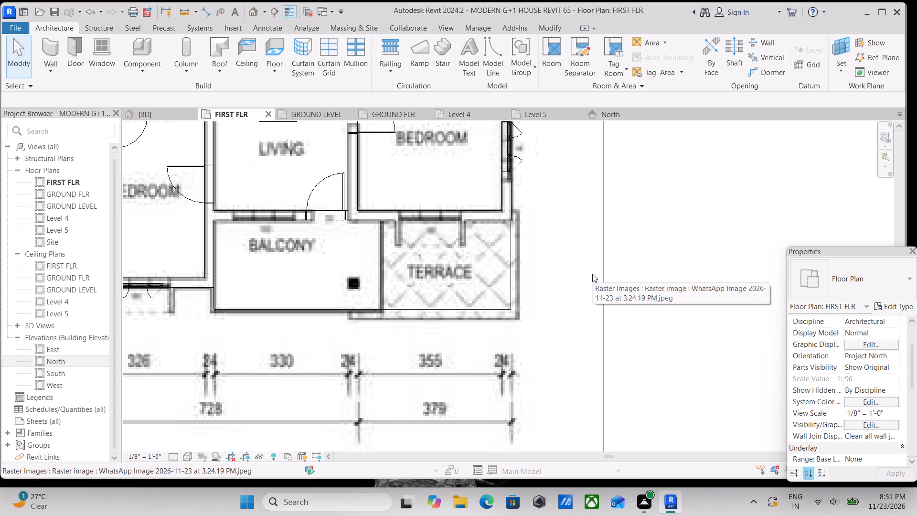
scroll(550, 258, "up", 1)
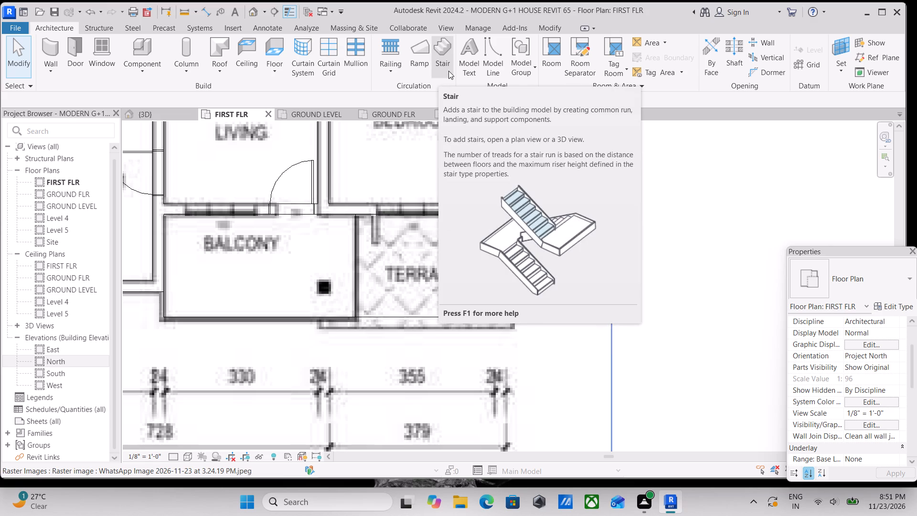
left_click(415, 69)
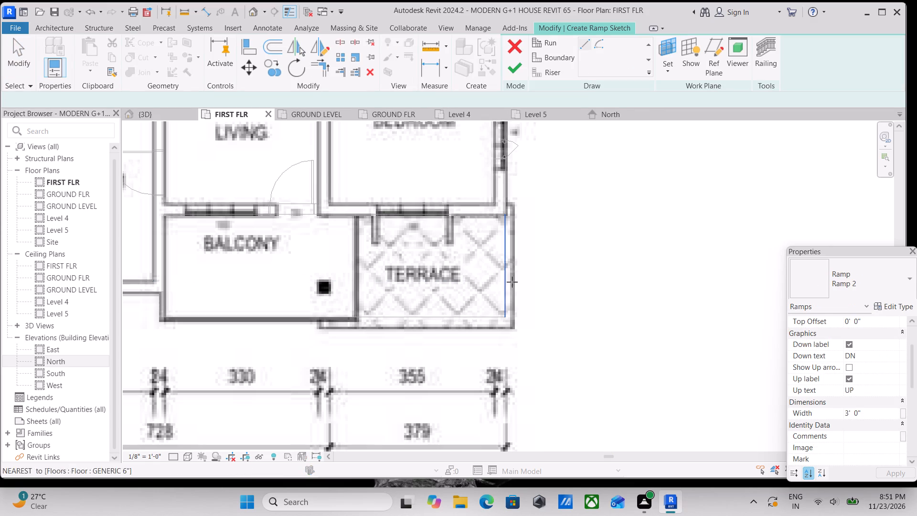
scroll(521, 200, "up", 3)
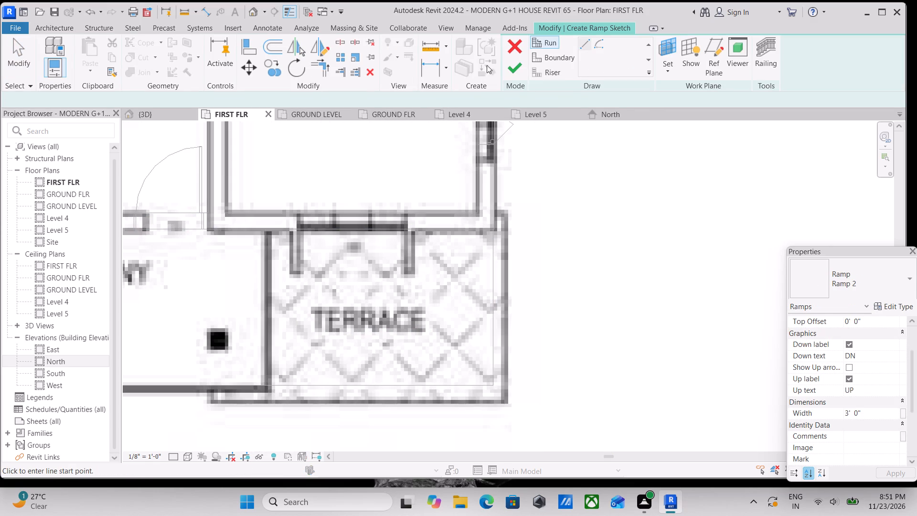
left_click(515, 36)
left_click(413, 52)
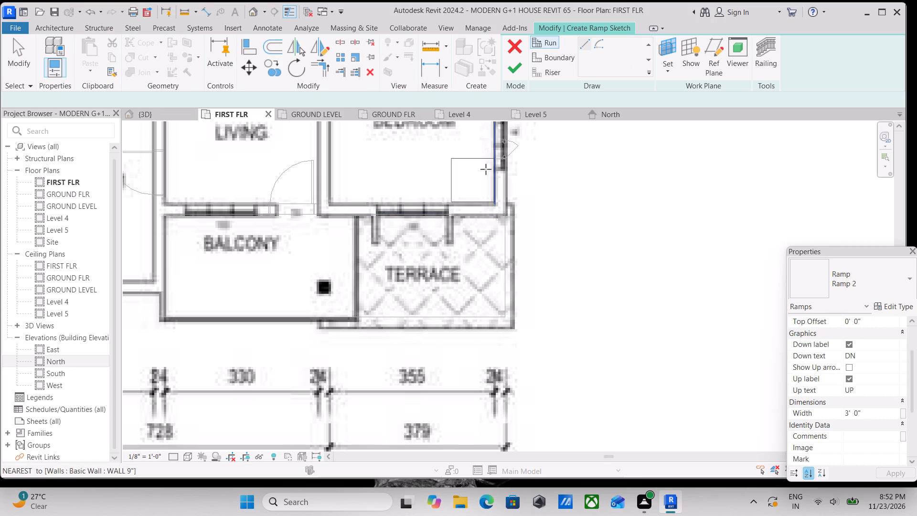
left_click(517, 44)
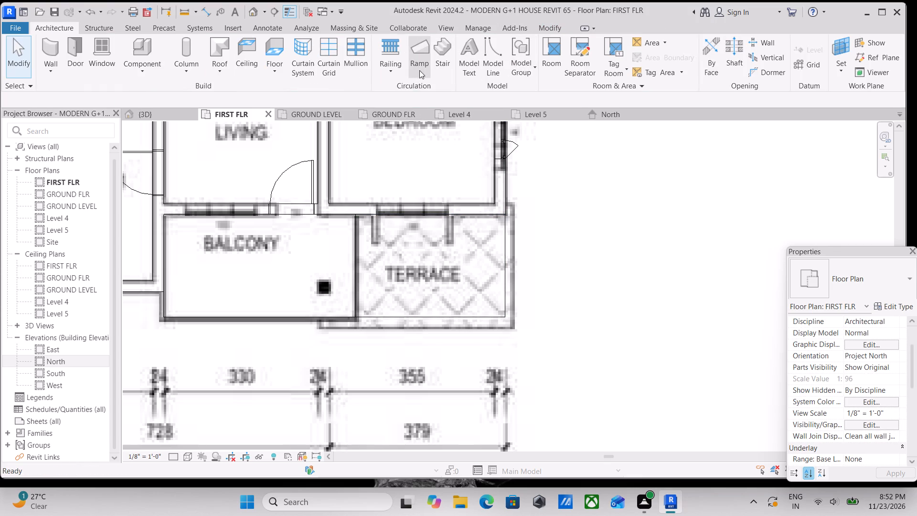
Start a sketched railing path with a 2" offset and draw its first line, about 7' long, inside the front terrace's outer side edge.
left_click(394, 74)
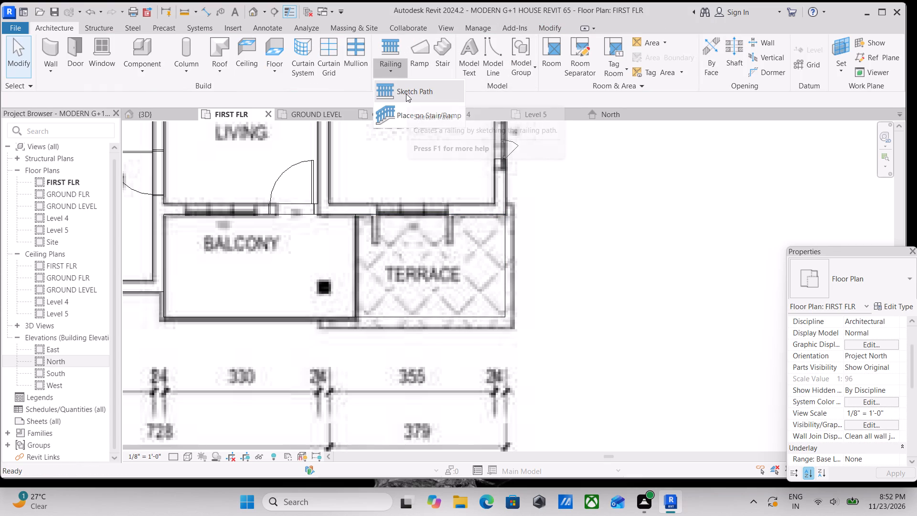
left_click(406, 94)
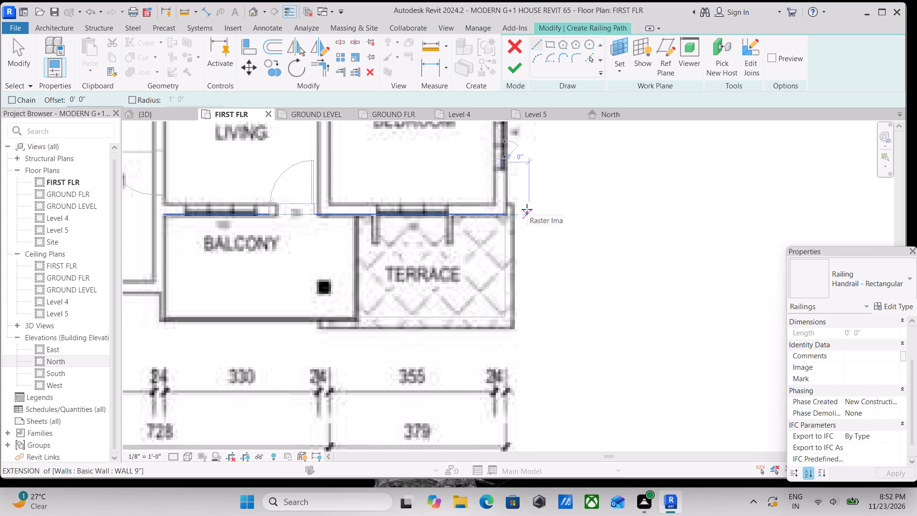
scroll(560, 260, "up", 2)
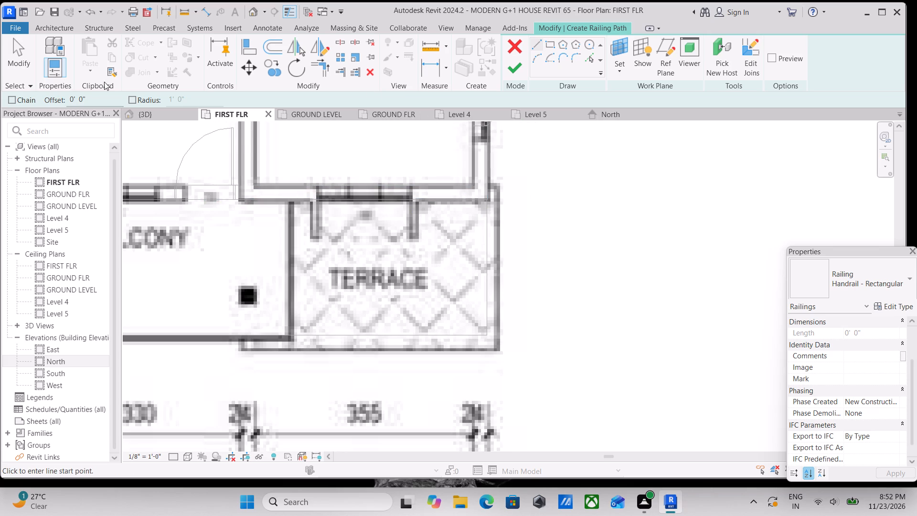
left_click_drag(95, 101, 32, 106)
key("2")
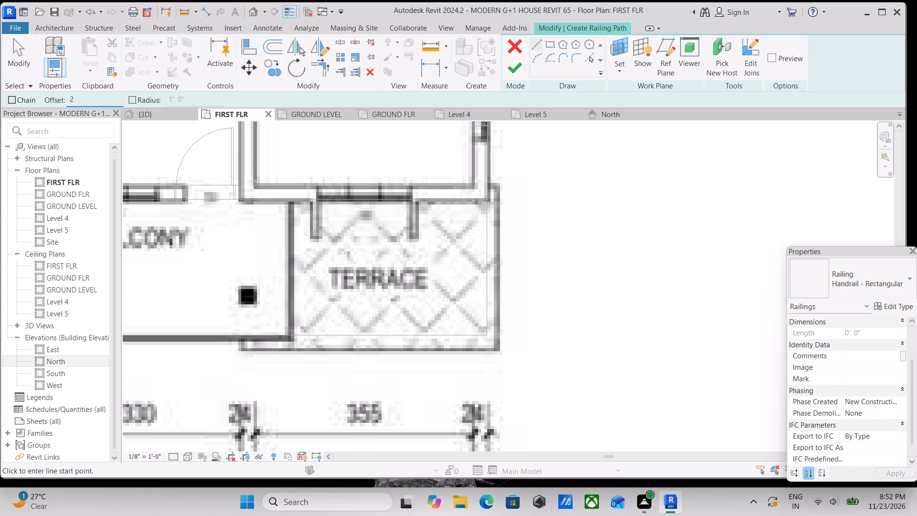
key("shift+quotedbl")
key("Return")
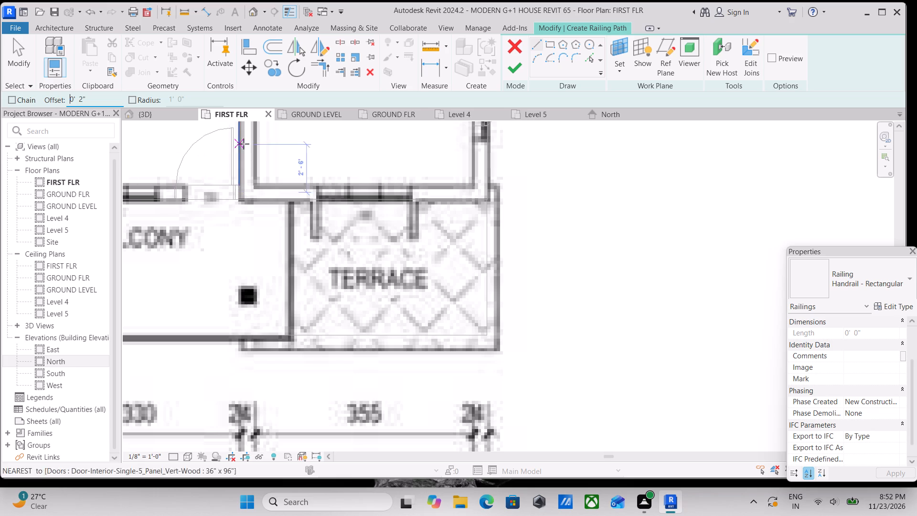
left_click(483, 203)
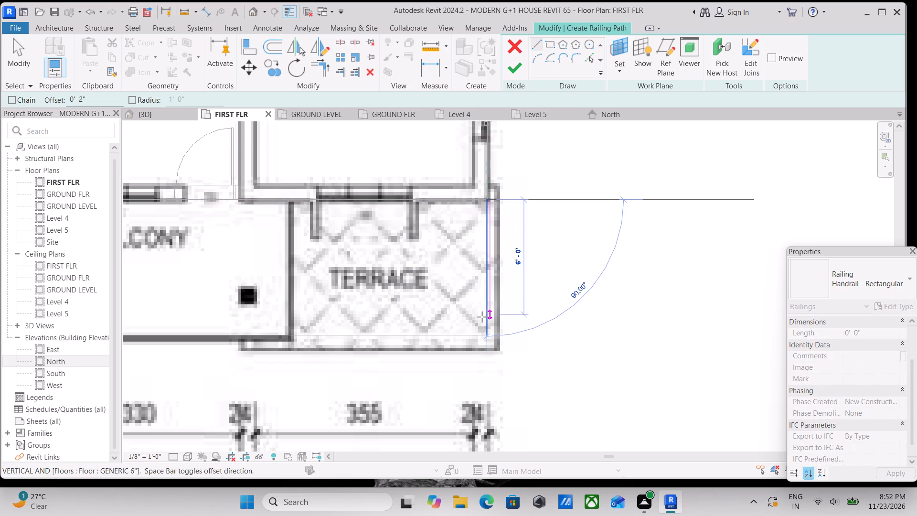
key("space")
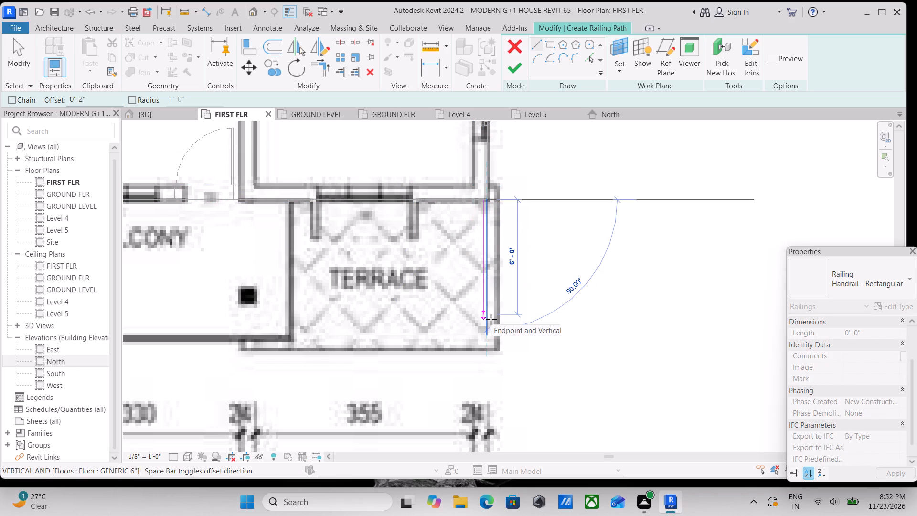
scroll(491, 319, "up", 3)
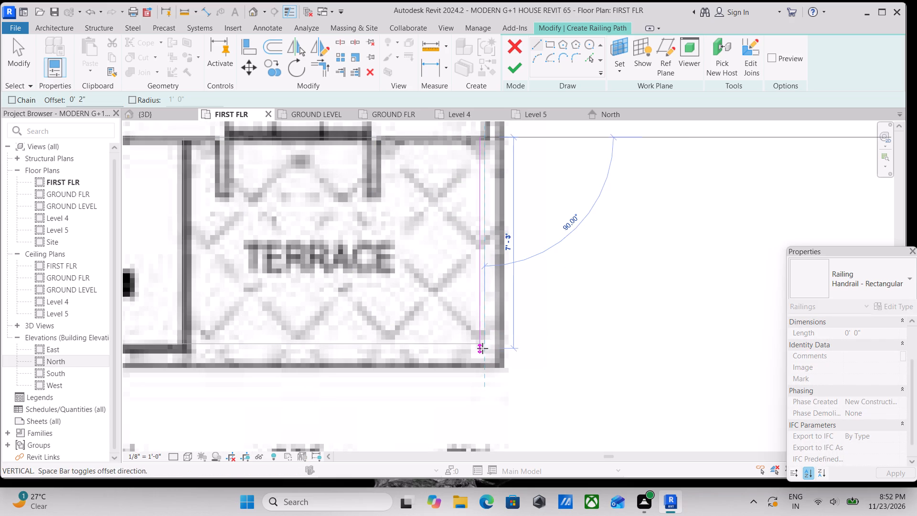
left_click(487, 344)
key("Escape")
Draw the second railing path line, about 10'-4" long, along the terrace's front edge to the balcony, offset 2" inward.
scroll(487, 352, "up", 2)
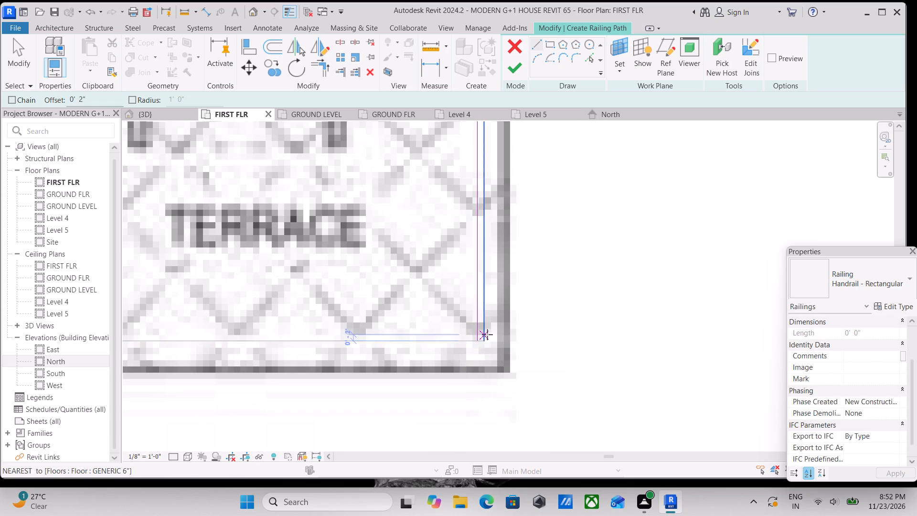
left_click_drag(485, 339, 481, 338)
middle_click_drag(341, 323, 576, 325)
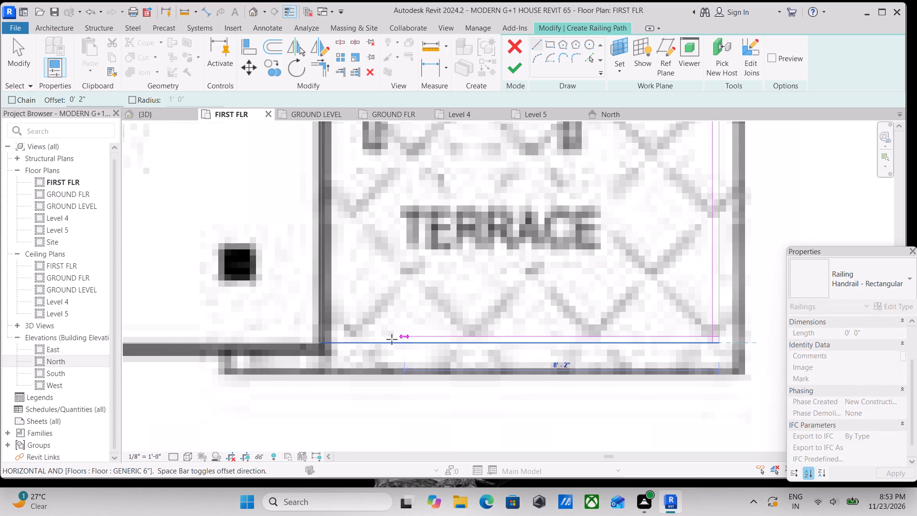
left_click(323, 346)
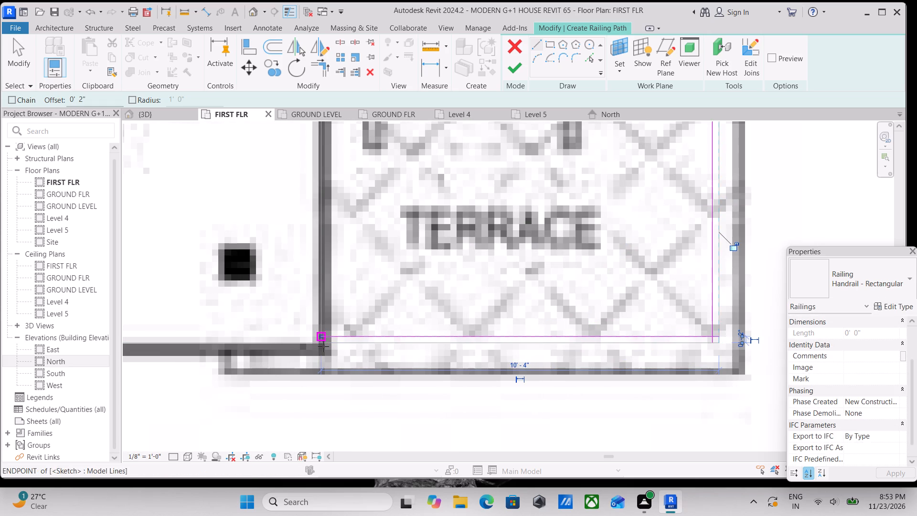
key("Escape")
scroll(616, 338, "up", 2)
key("Escape")
key("Escape")
middle_click_drag(608, 299, 468, 307)
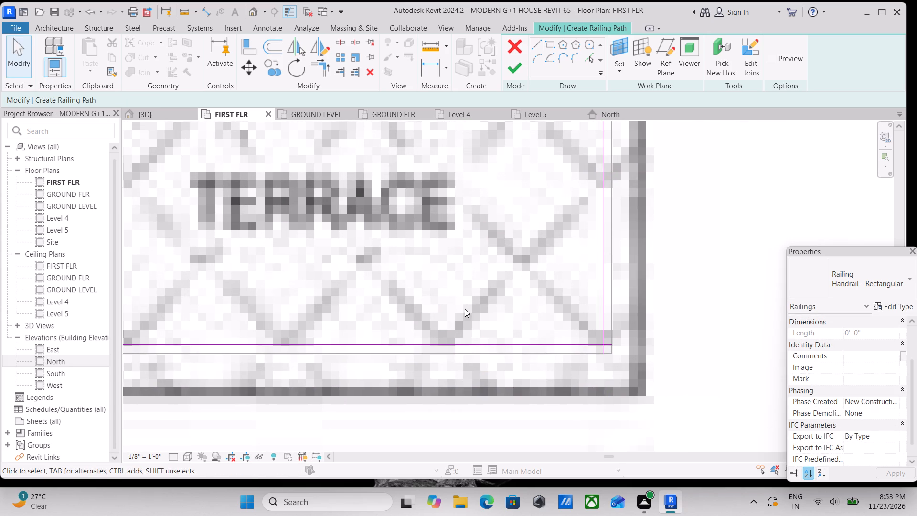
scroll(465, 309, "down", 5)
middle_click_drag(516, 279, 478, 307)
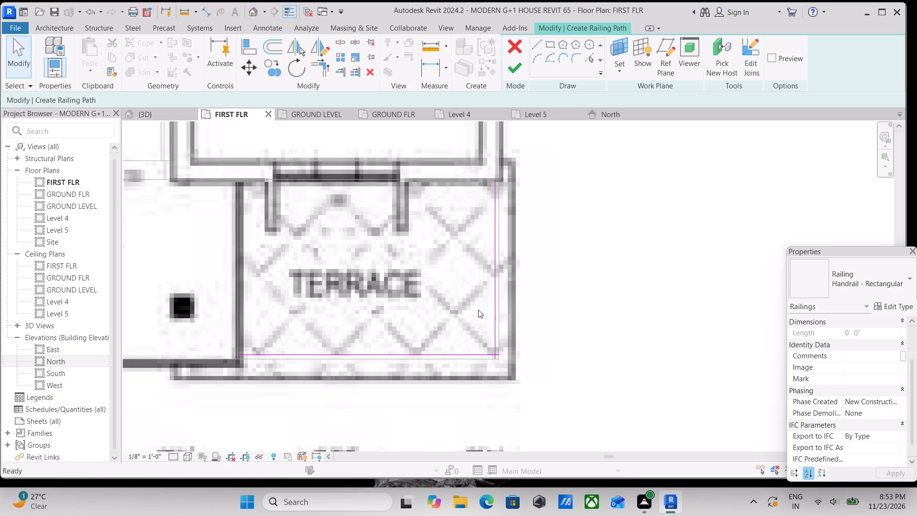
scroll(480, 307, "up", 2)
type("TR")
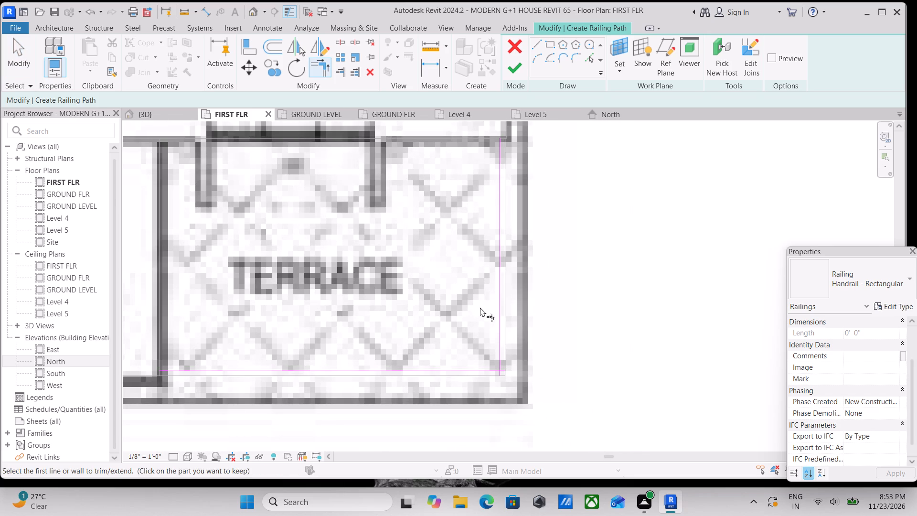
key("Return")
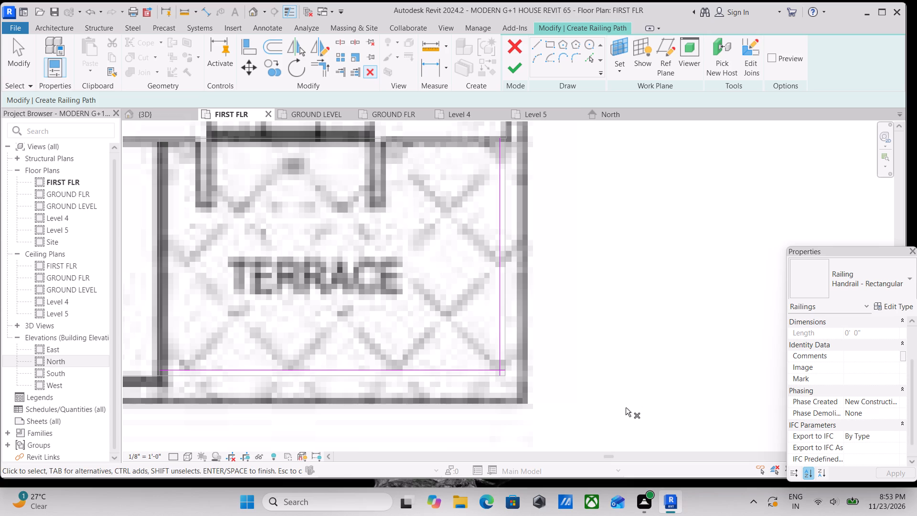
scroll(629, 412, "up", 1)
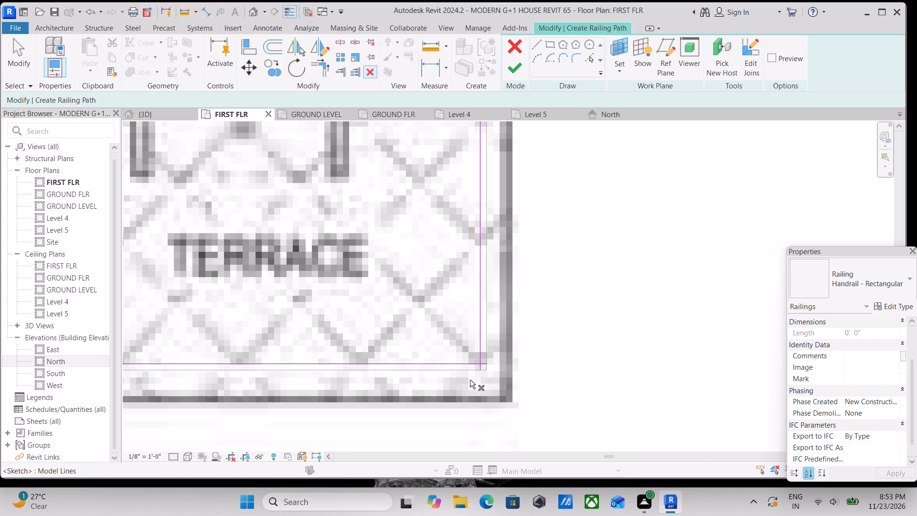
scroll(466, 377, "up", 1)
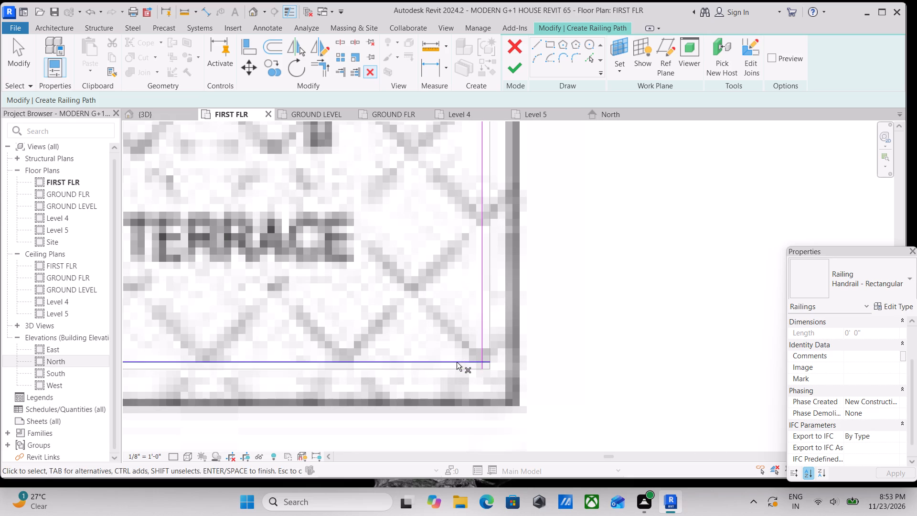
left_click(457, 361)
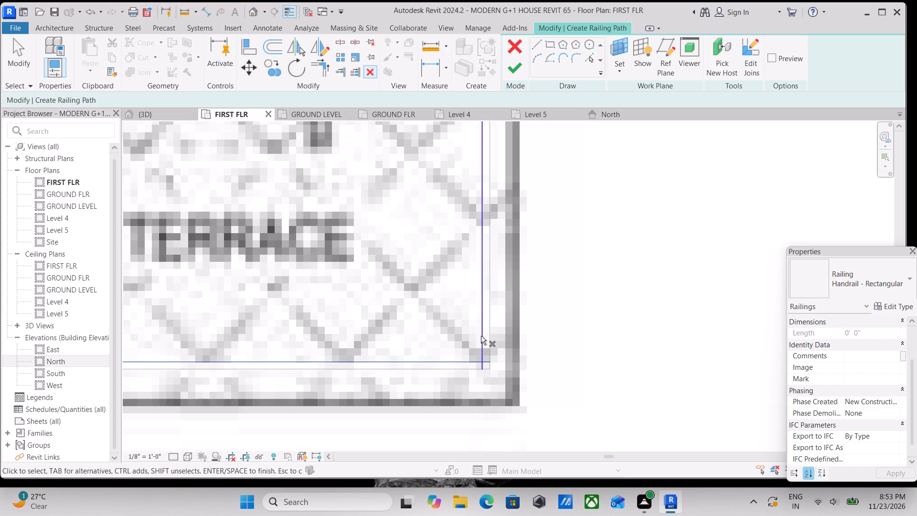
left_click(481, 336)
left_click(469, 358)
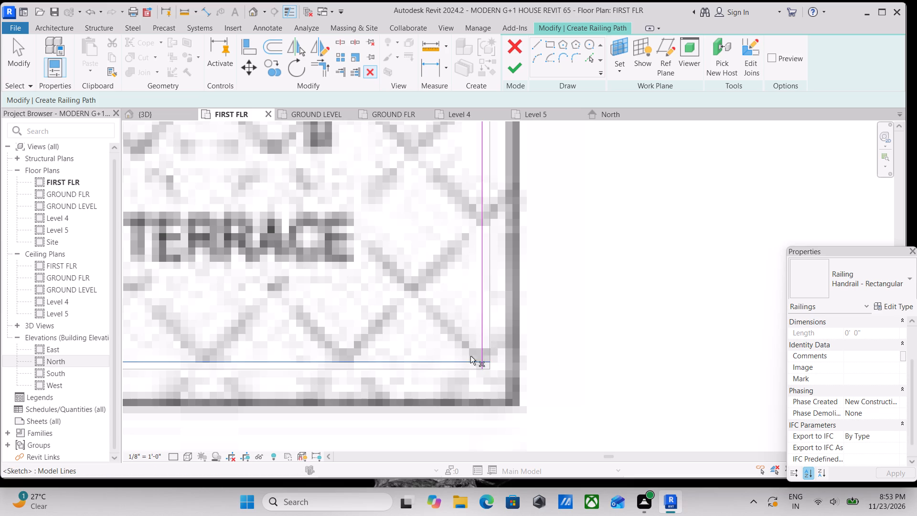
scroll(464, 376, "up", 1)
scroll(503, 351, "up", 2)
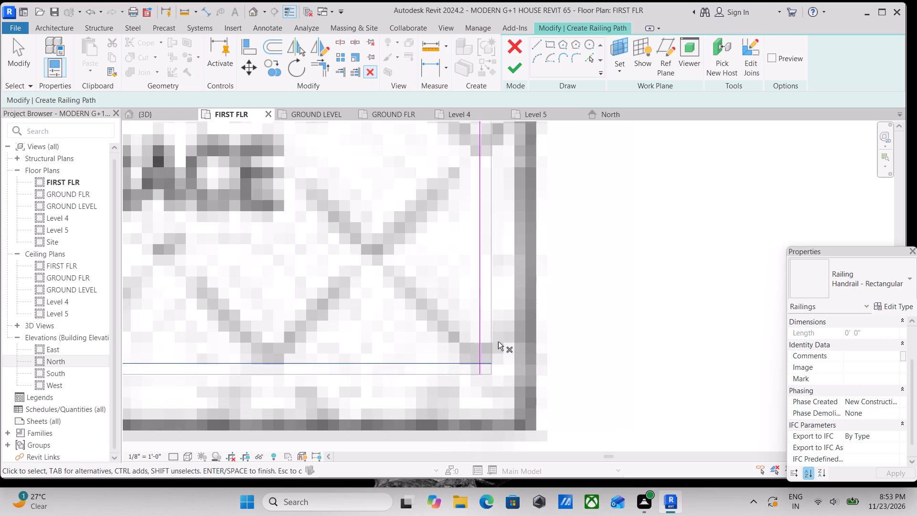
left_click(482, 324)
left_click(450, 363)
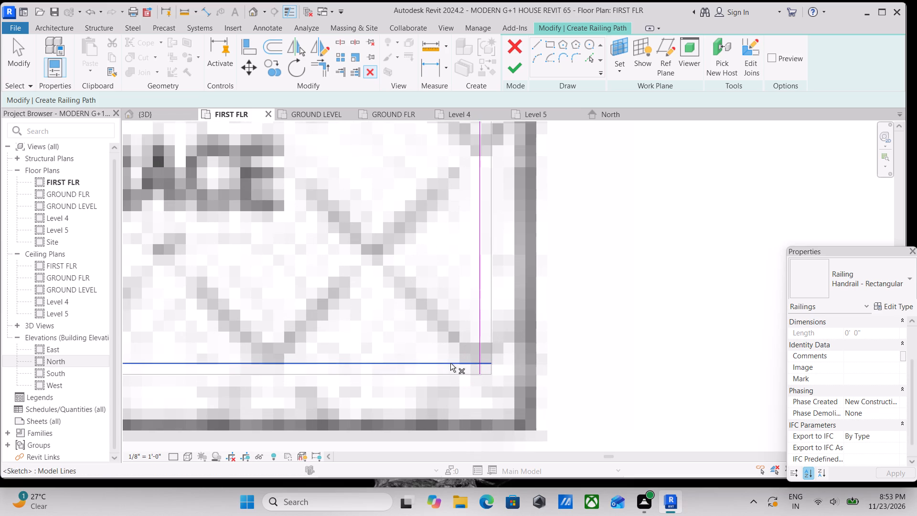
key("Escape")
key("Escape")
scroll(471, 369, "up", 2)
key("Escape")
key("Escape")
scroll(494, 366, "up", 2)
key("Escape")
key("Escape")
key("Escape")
Shorten the front railing path line to 10'-2" so it ends on the terrace's side path line.
left_click(491, 359)
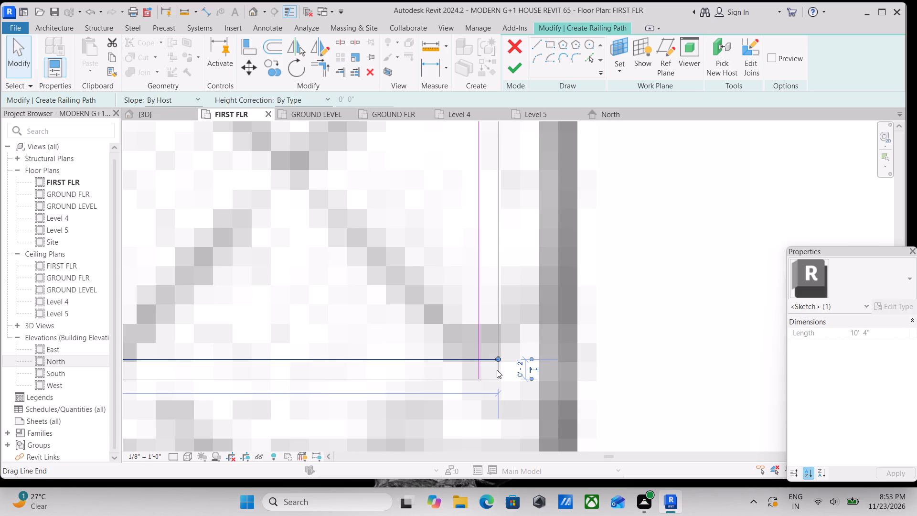
scroll(508, 384, "up", 1)
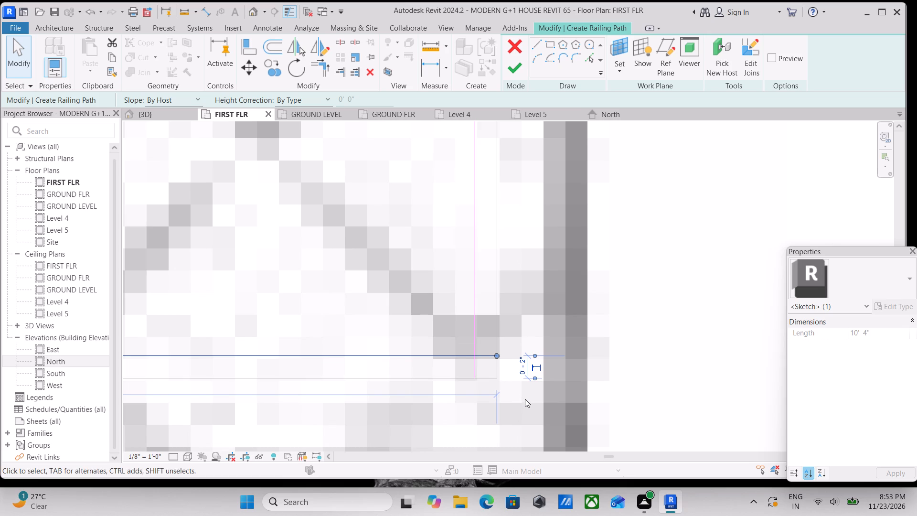
scroll(525, 399, "up", 1)
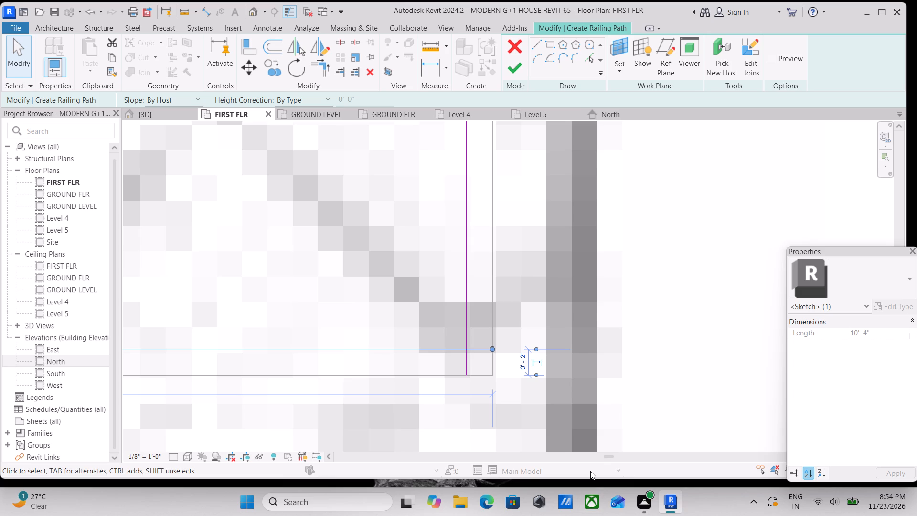
scroll(558, 514, "up", 1)
left_click_drag(493, 348, 467, 350)
scroll(478, 380, "up", 2)
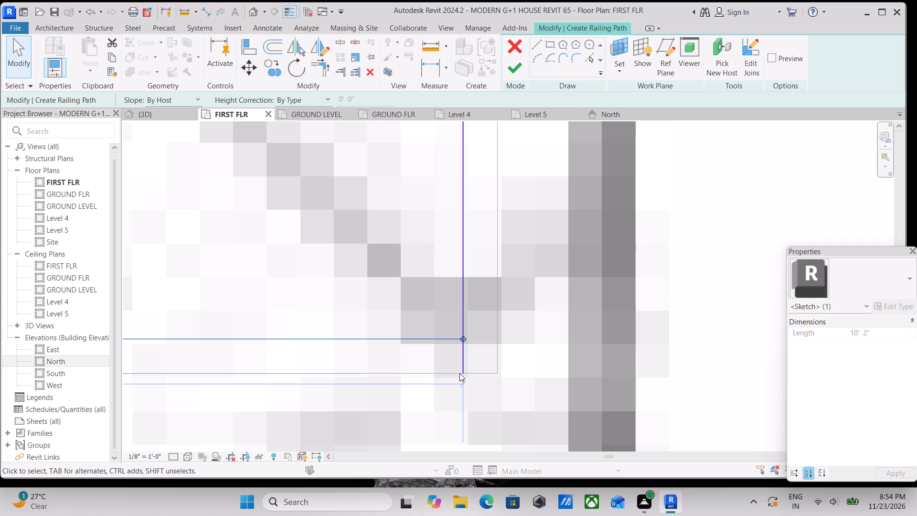
Shorten the side path line to meet the front line's end at the terrace corner, and finish the railing sketch.
left_click(461, 367)
left_click_drag(464, 375, 462, 364)
left_click(462, 364)
left_click_drag(462, 359, 462, 356)
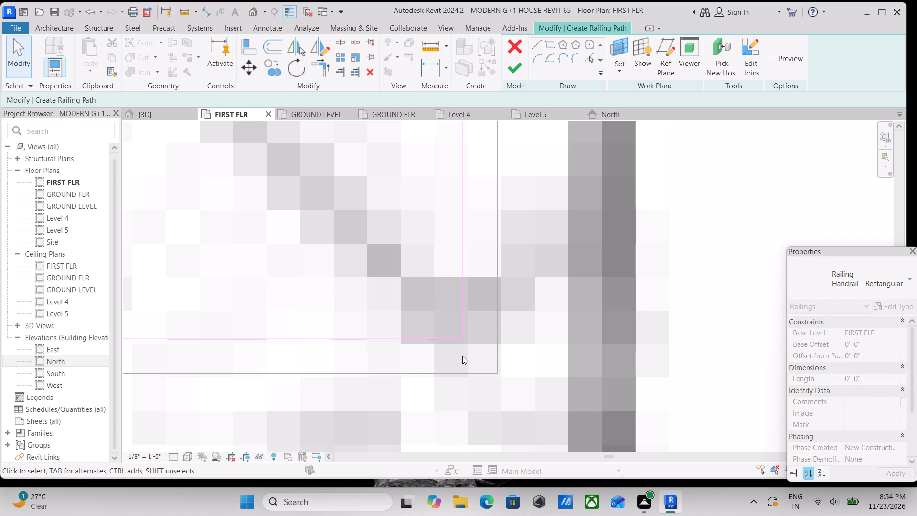
left_click_drag(462, 356, 462, 344)
scroll(468, 367, "down", 3)
middle_click_drag(468, 369, 485, 395)
scroll(466, 352, "down", 5)
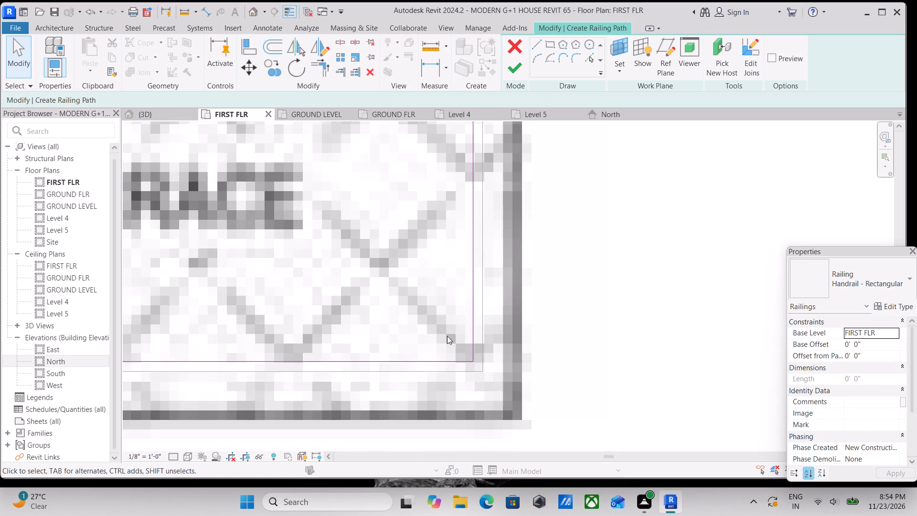
scroll(447, 336, "down", 5)
middle_click_drag(432, 304, 486, 399)
key("Escape")
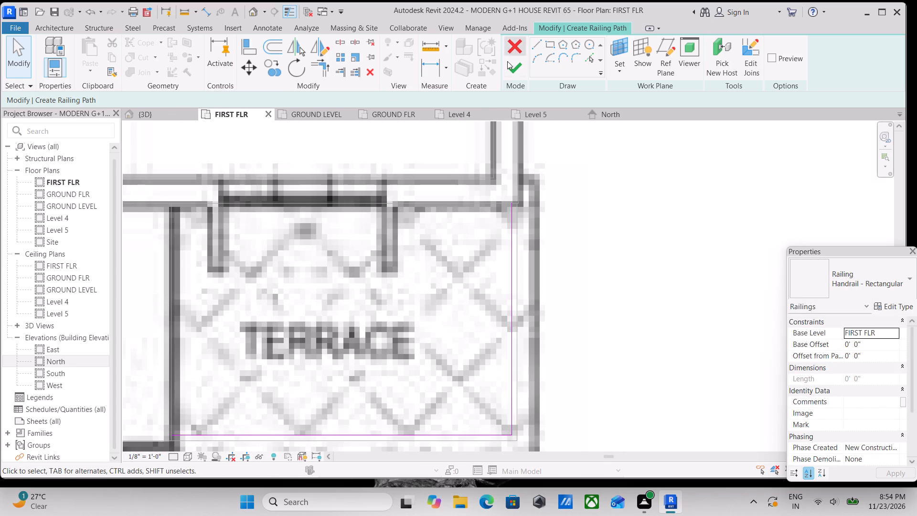
left_click(509, 76)
Examine the two rear terraces on either side of the living room in the first-floor plan.
scroll(526, 170, "down", 4)
middle_click_drag(526, 170, 559, 129)
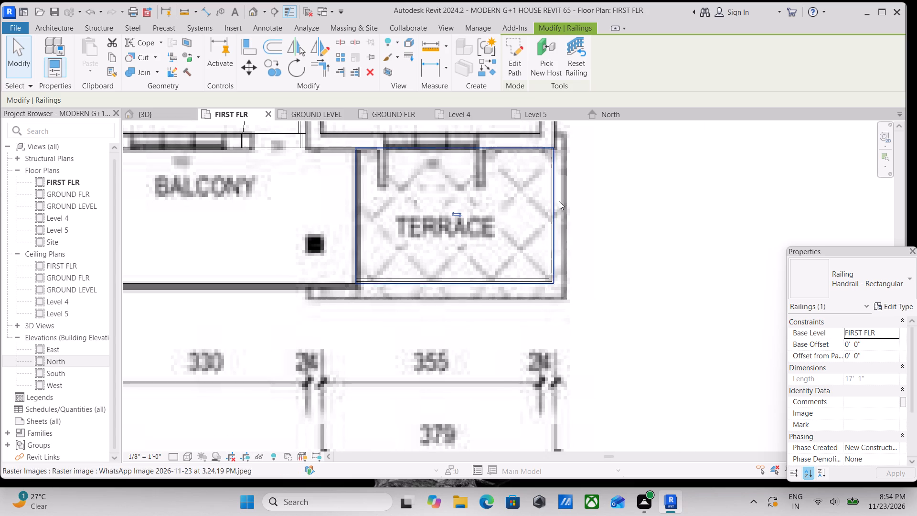
scroll(558, 274, "down", 2)
middle_click_drag(558, 274, 563, 275)
scroll(487, 265, "down", 1)
middle_click_drag(487, 265, 693, 318)
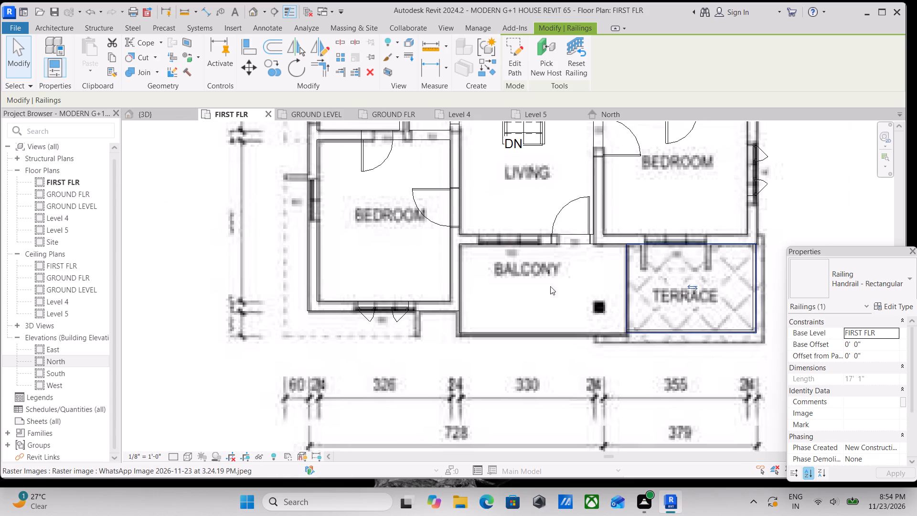
scroll(493, 263, "down", 2)
middle_click_drag(472, 257, 512, 305)
middle_click_drag(455, 234, 449, 291)
middle_click_drag(407, 211, 408, 228)
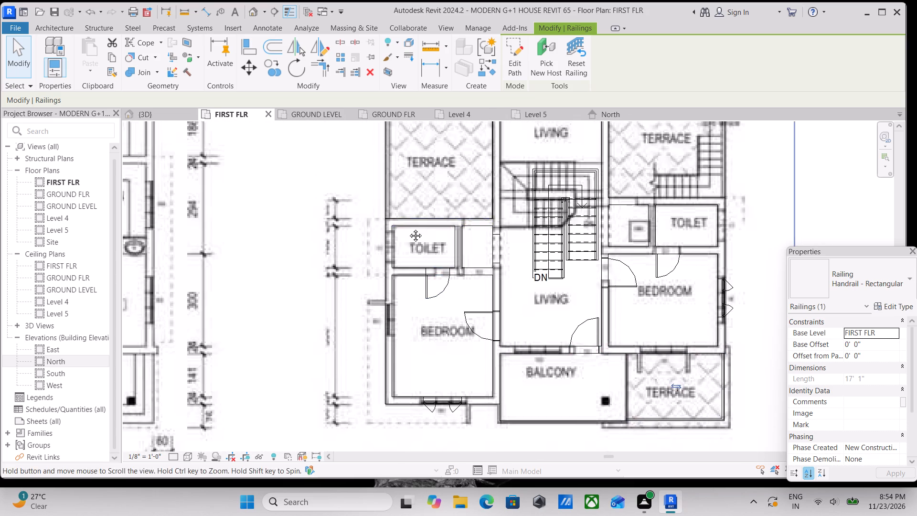
middle_click_drag(408, 228, 394, 339)
middle_click_drag(416, 229, 364, 242)
scroll(493, 247, "up", 1)
middle_click_drag(550, 249, 490, 253)
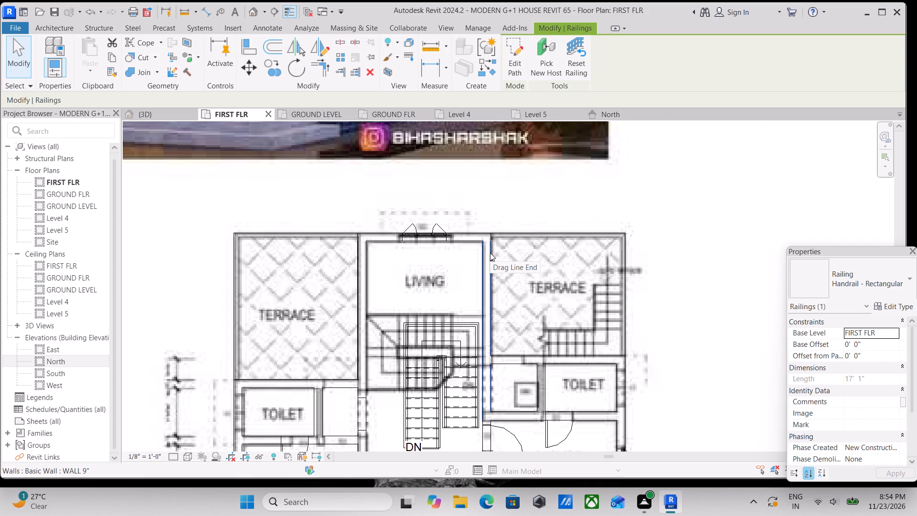
scroll(498, 252, "up", 1)
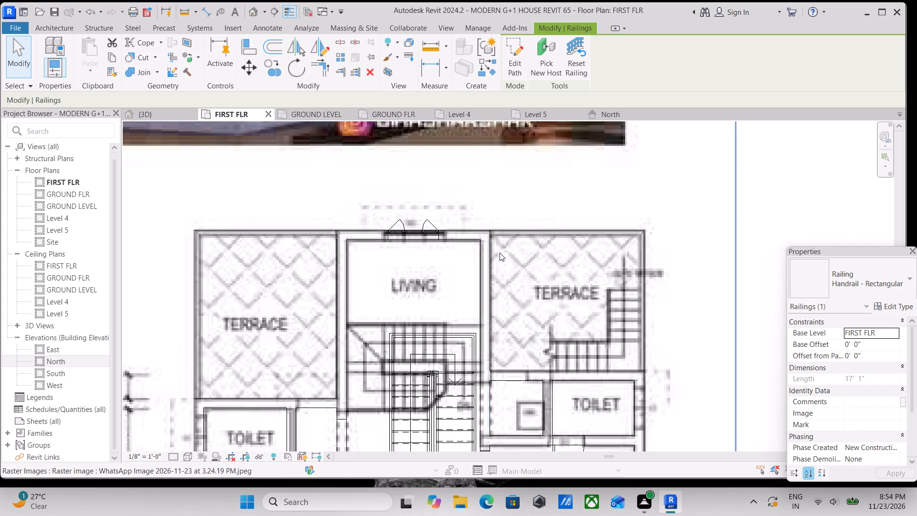
scroll(500, 253, "up", 1)
scroll(518, 222, "down", 1)
middle_click_drag(518, 222, 416, 214)
scroll(475, 244, "up", 2)
scroll(477, 247, "down", 2)
middle_click_drag(477, 247, 490, 260)
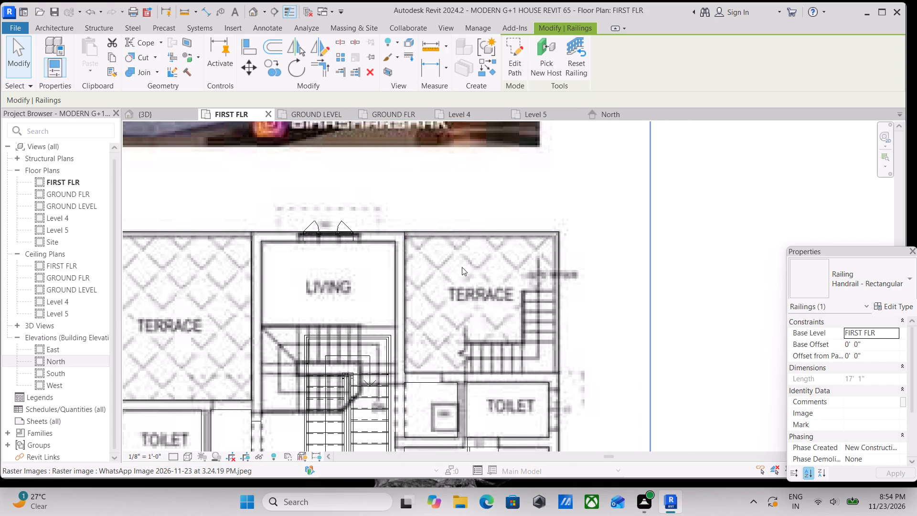
scroll(445, 265, "up", 1)
middle_click_drag(438, 256, 522, 281)
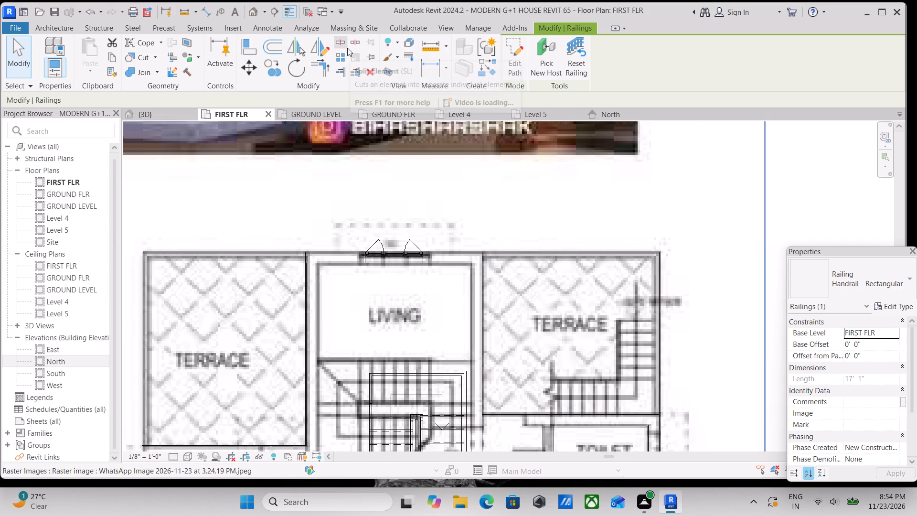
scroll(328, 150, "up", 1)
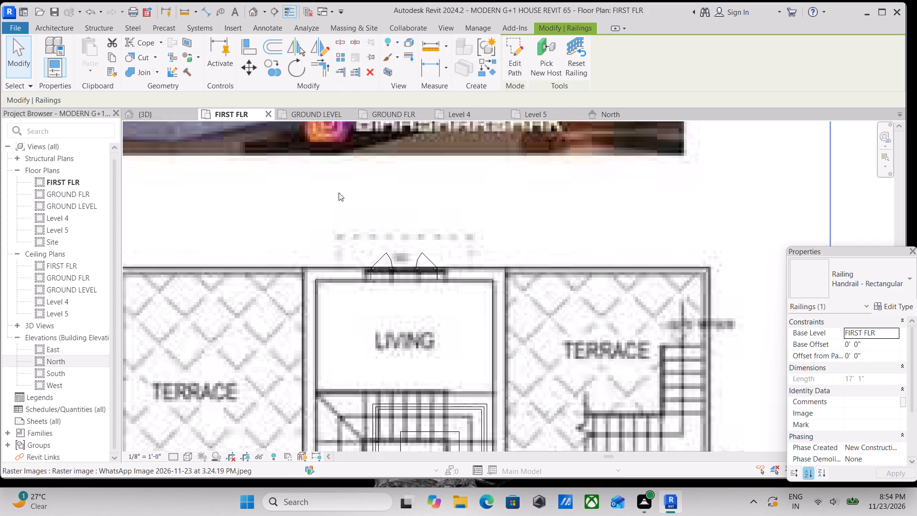
middle_click_drag(338, 192, 359, 196)
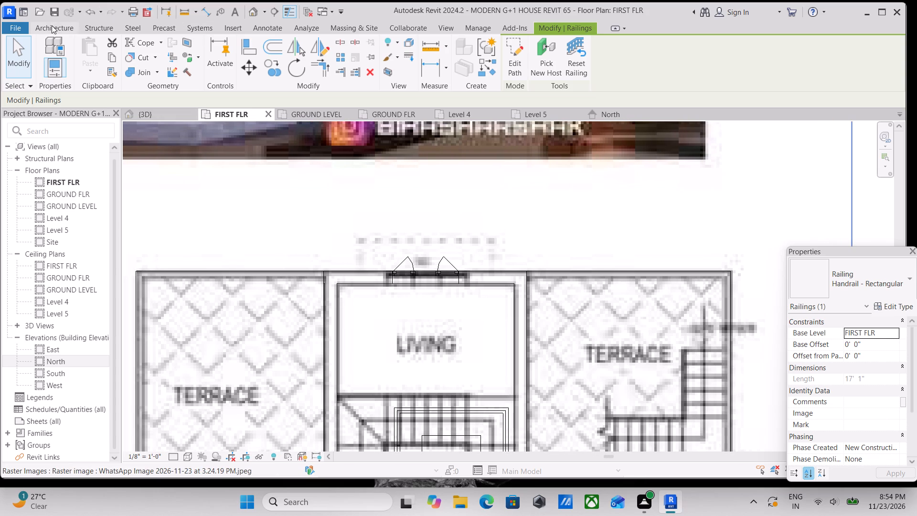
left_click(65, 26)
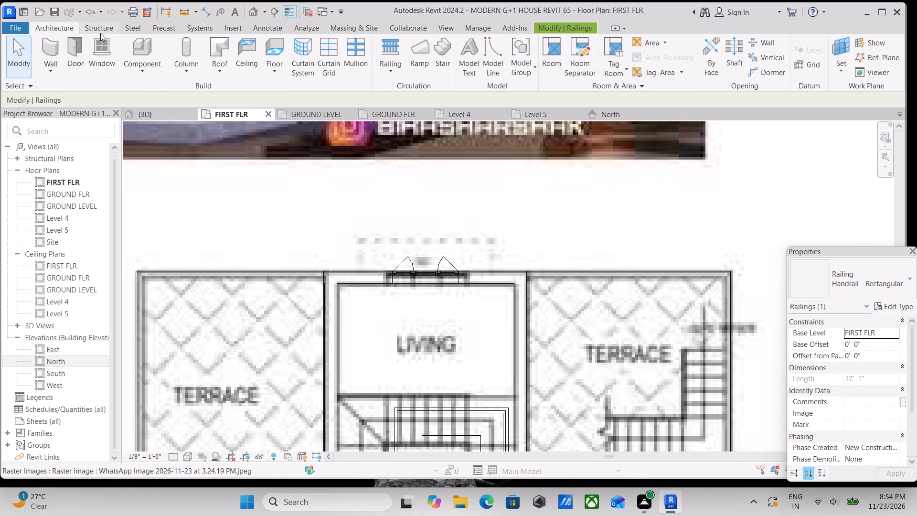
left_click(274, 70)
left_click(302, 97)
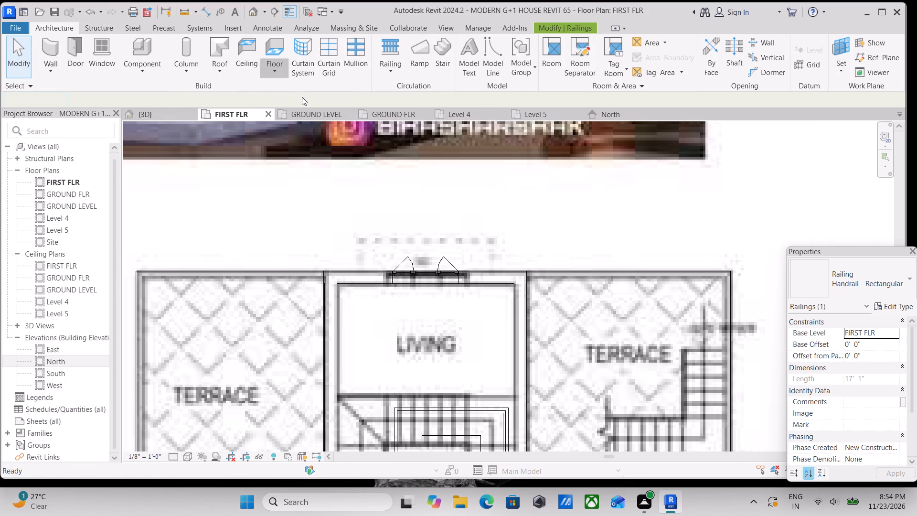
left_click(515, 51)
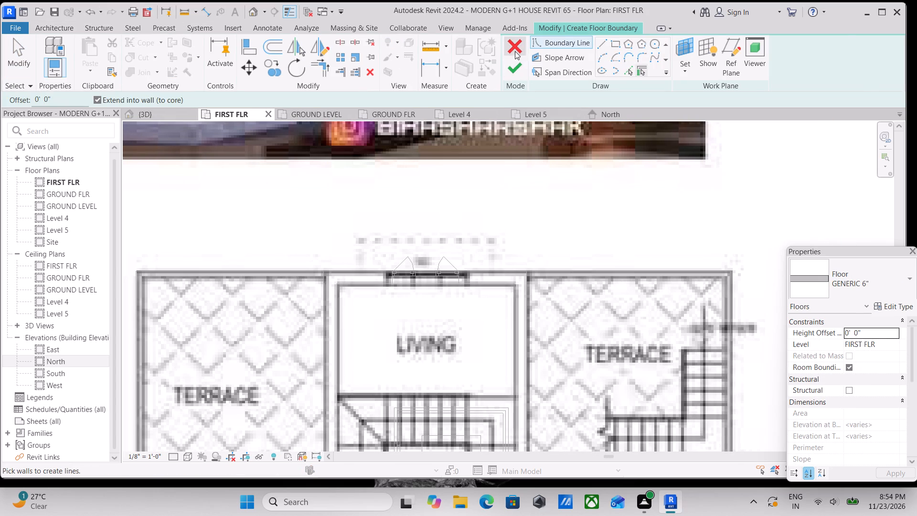
Start a railing path and draw its first line, about 12'-2 3/4" long, along the stair-side rear terrace's outer rear edge, offset 2" inward.
left_click(384, 74)
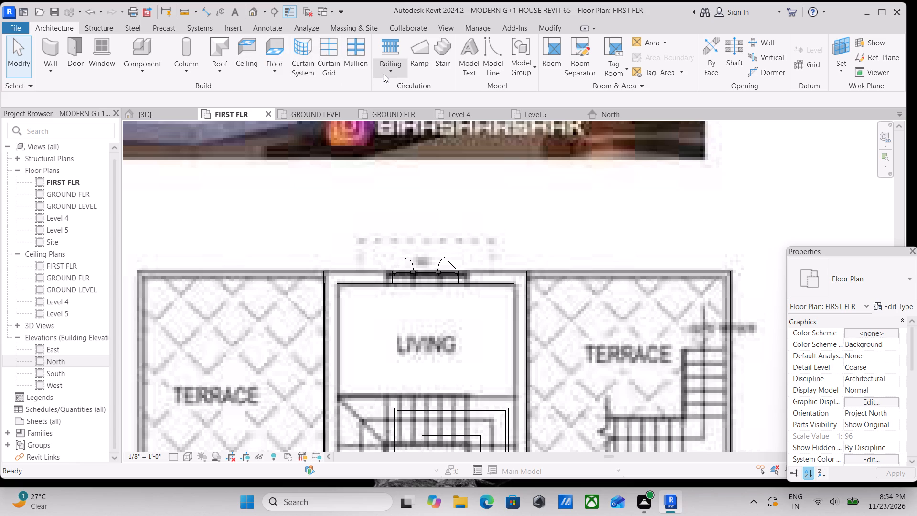
left_click(409, 97)
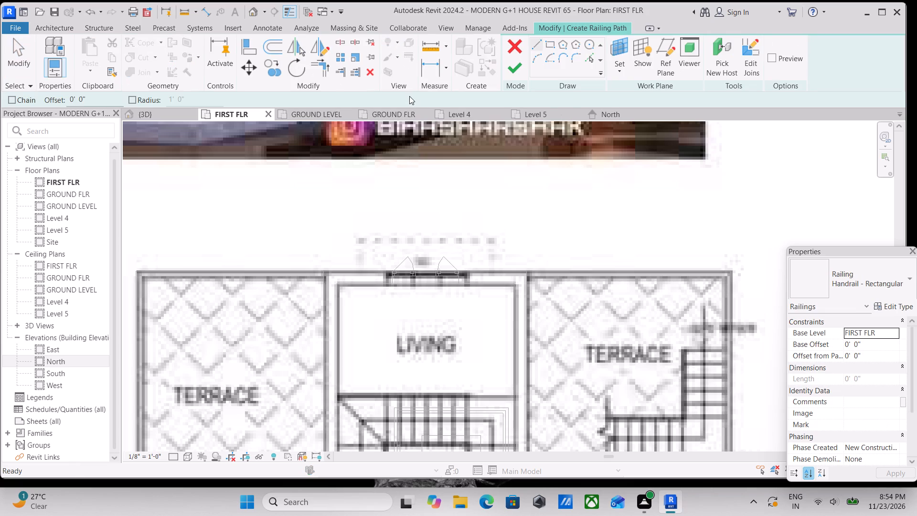
scroll(675, 268, "up", 2)
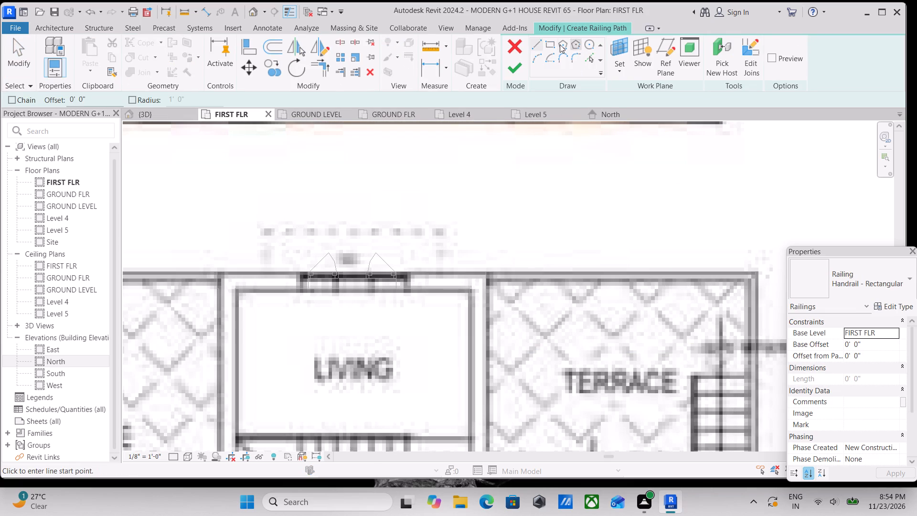
left_click_drag(87, 101, 86, 102)
left_click_drag(86, 102, 31, 114)
key("2")
key("shift+quotedbl")
key("Return")
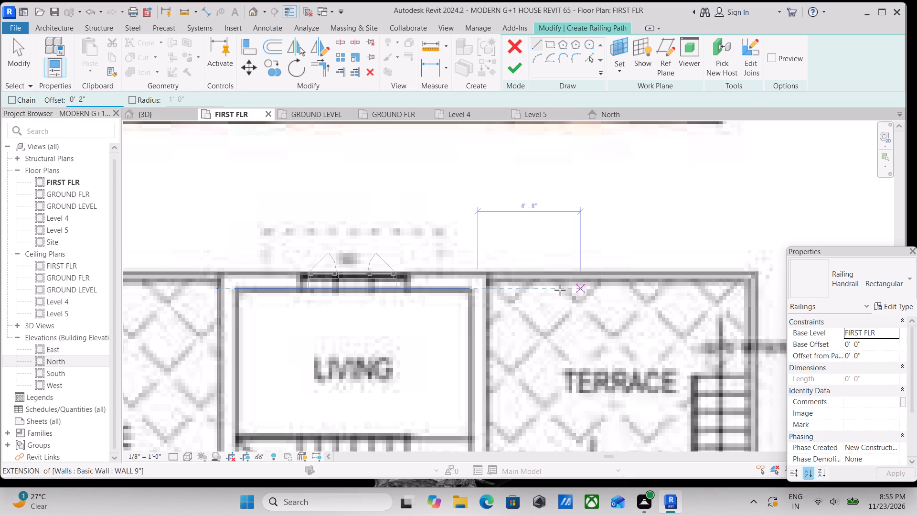
left_click(488, 272)
scroll(587, 269, "down", 1)
middle_click_drag(587, 269, 465, 266)
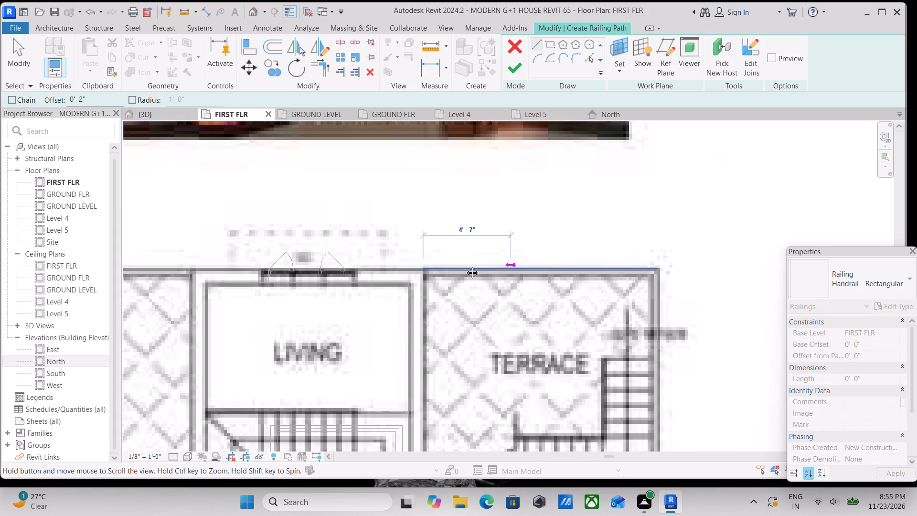
middle_click_drag(465, 266, 438, 267)
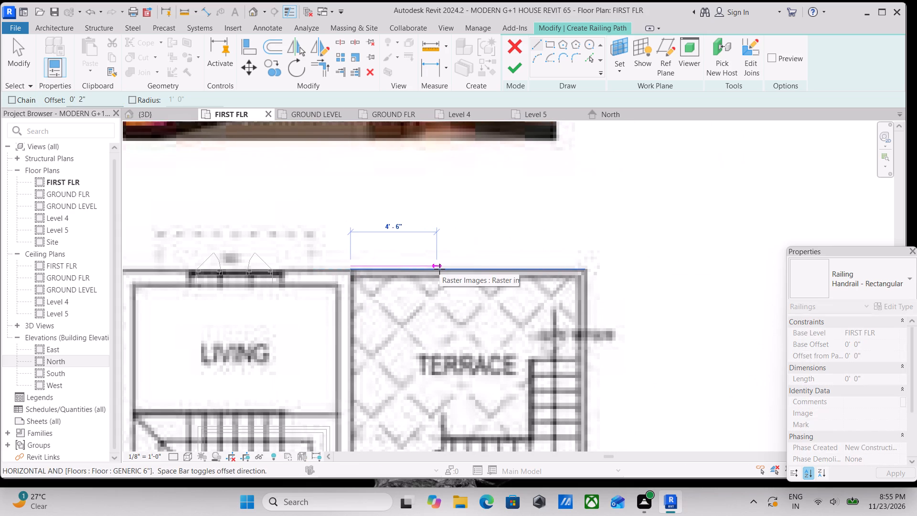
key("space")
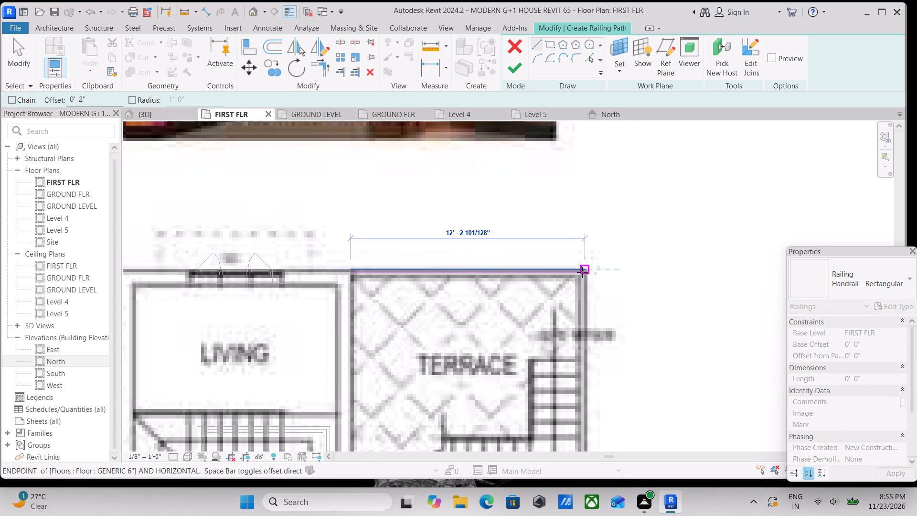
left_click(582, 272)
key("Escape")
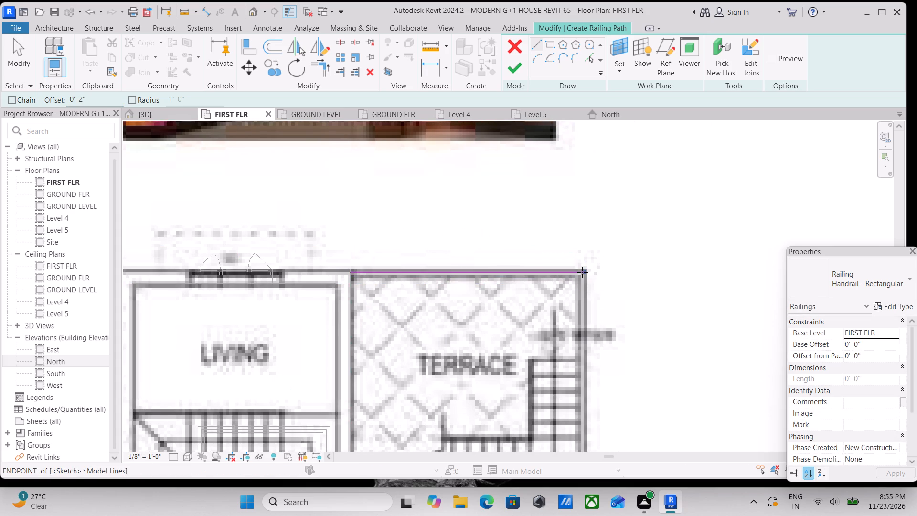
Draw the second railing path line, about 11'-2 1/2" long, from the toilet wall along the terrace's outer side edge, offset 2" inward.
scroll(570, 305, "down", 2)
middle_click_drag(569, 305, 533, 224)
scroll(566, 403, "up", 1)
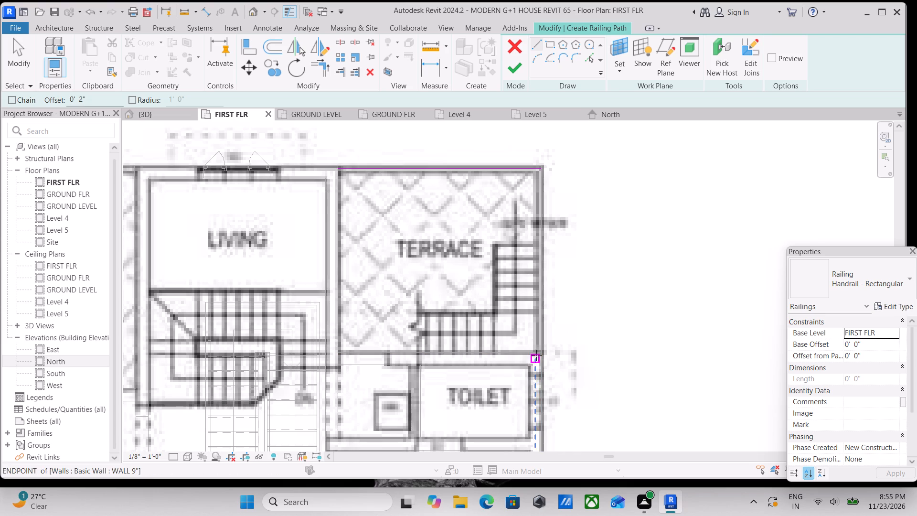
left_click(543, 350)
middle_click_drag(548, 193, 518, 261)
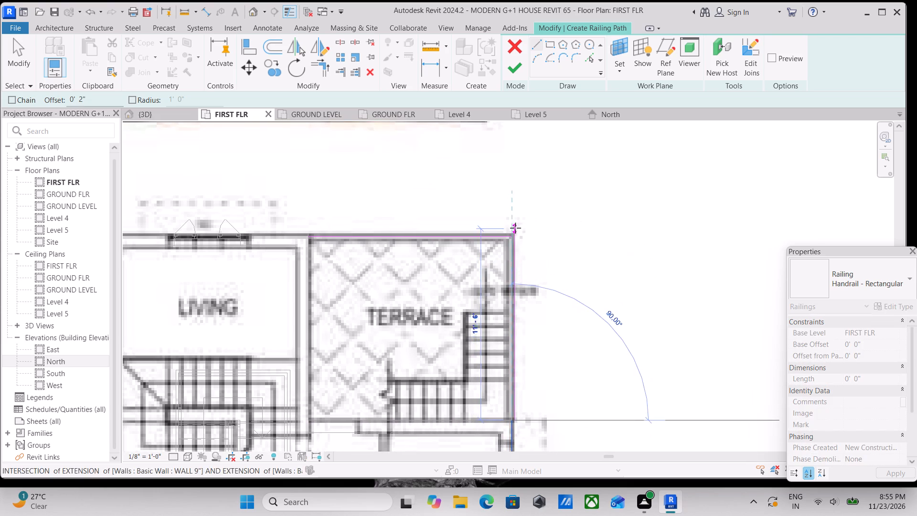
scroll(515, 228, "up", 7)
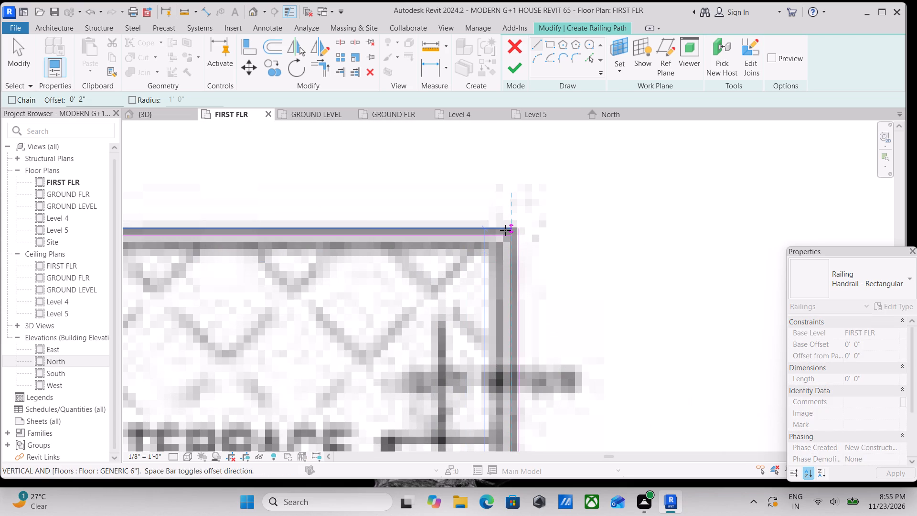
key("space")
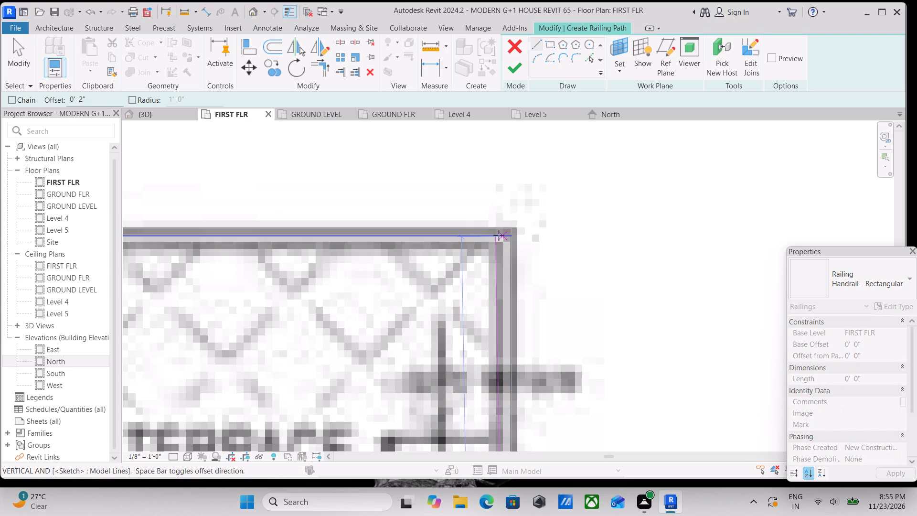
scroll(504, 236, "up", 3)
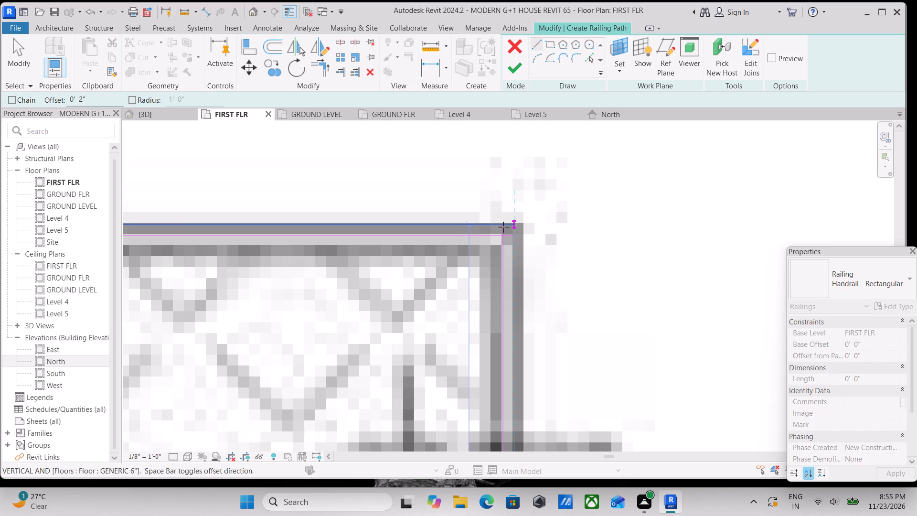
left_click(503, 228)
key("Escape")
scroll(509, 237, "up", 3)
key("Escape")
scroll(509, 258, "up", 2)
key("Escape")
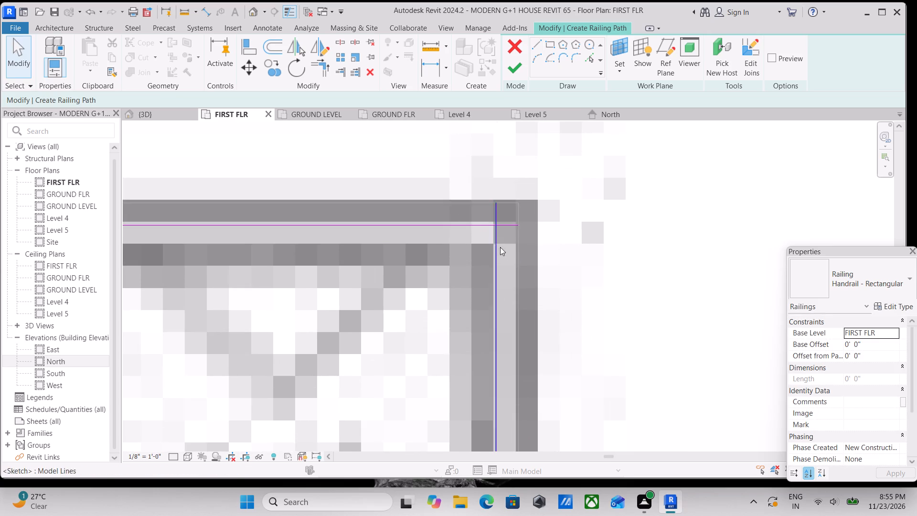
key("Escape")
Shorten the rear railing path line to about 12'-0 3/4" so it ends on the terrace's side path line.
scroll(448, 225, "down", 1)
scroll(435, 251, "up", 1)
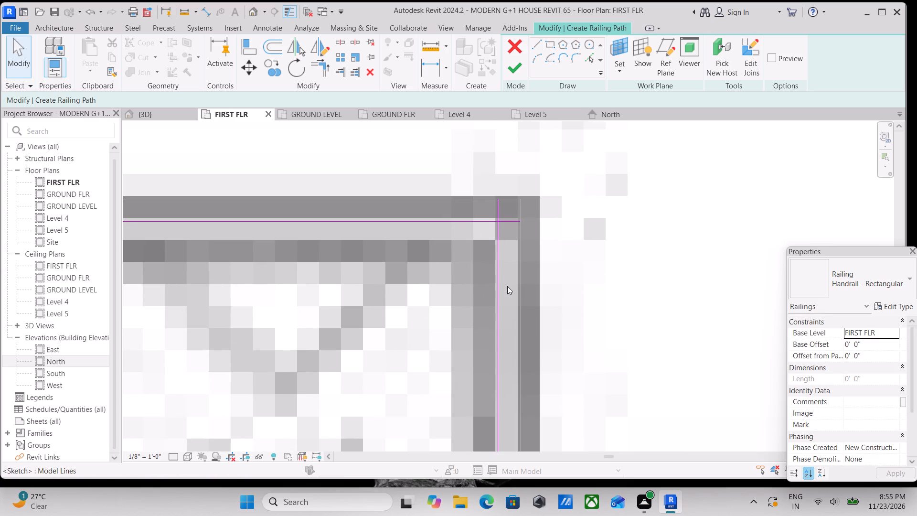
scroll(578, 257, "up", 2)
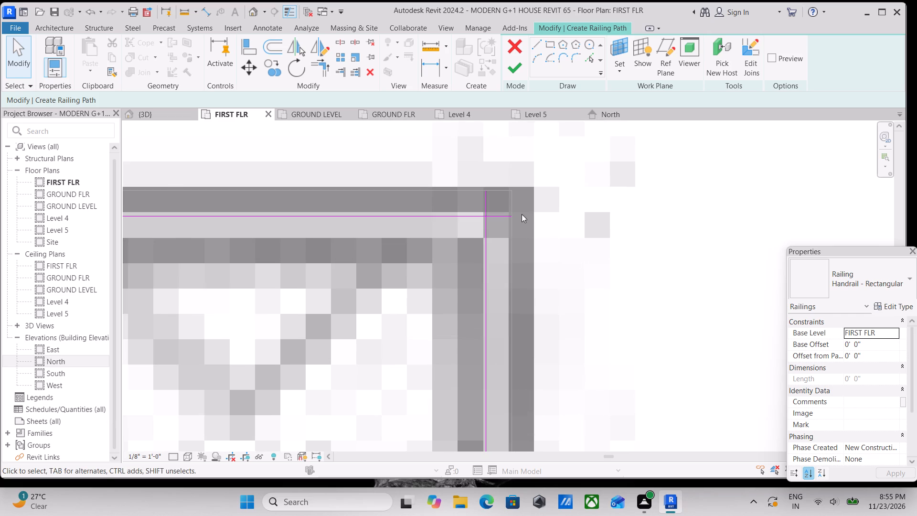
scroll(516, 209, "up", 4)
left_click(476, 208)
left_click_drag(490, 215, 471, 212)
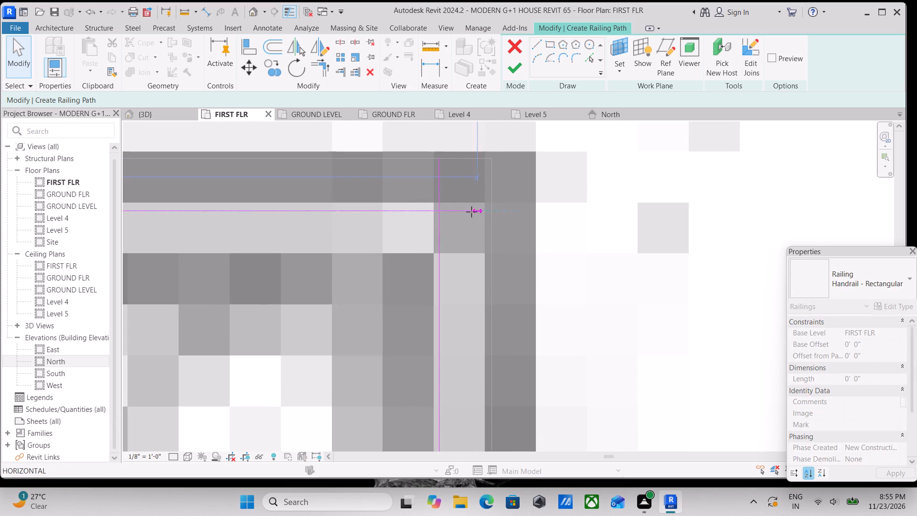
left_click_drag(471, 212, 439, 209)
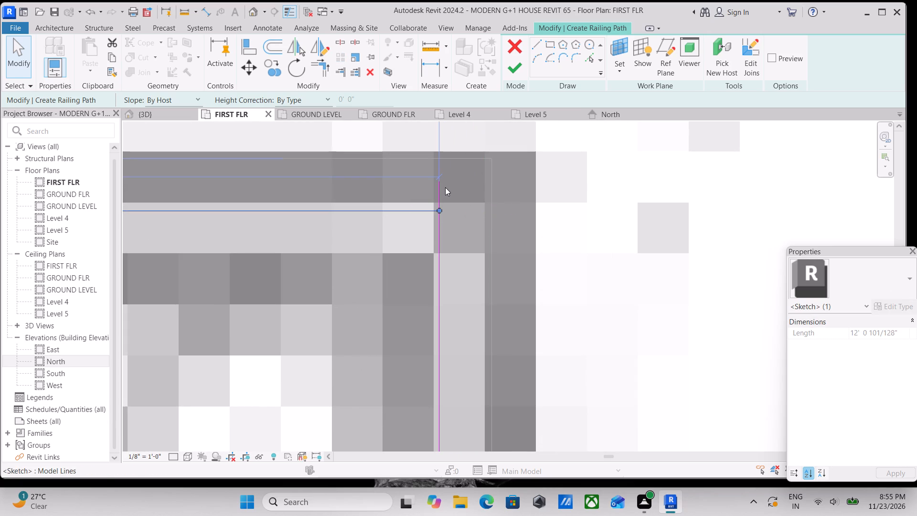
Shorten the side path line to 11'-0 1/2" to meet the rear line's end at the corner, and finish the railing sketch.
scroll(446, 180, "up", 3)
left_click(433, 199)
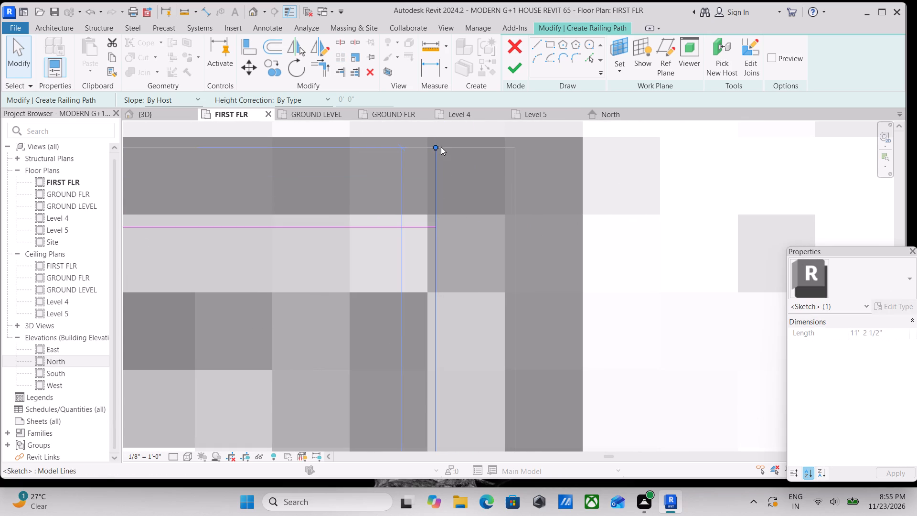
left_click_drag(437, 147, 438, 227)
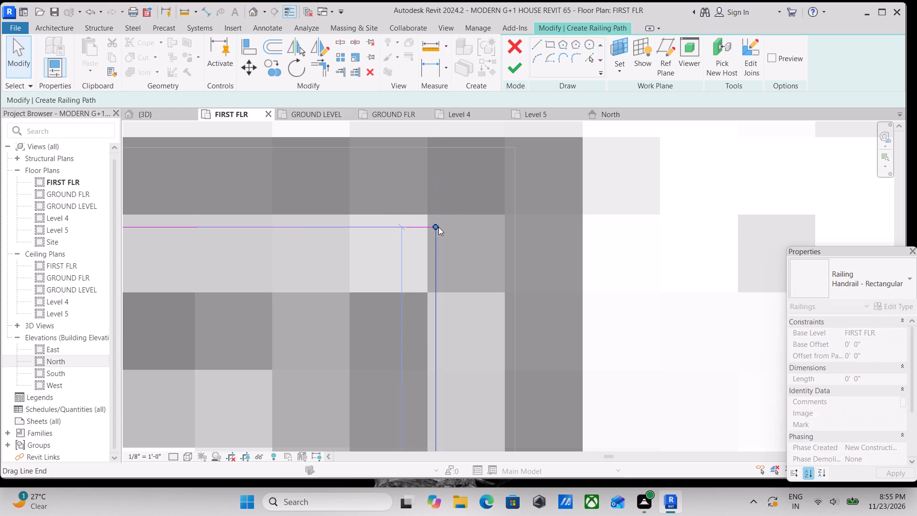
scroll(475, 227, "down", 11)
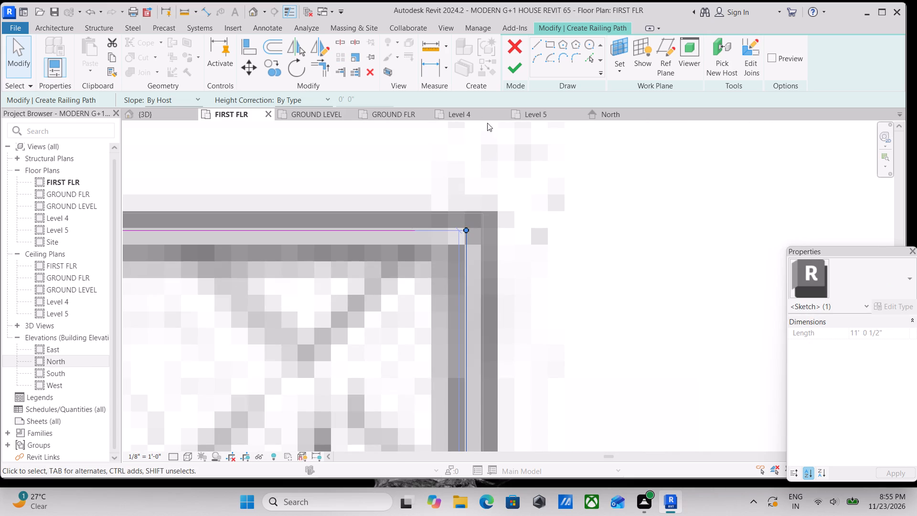
left_click(512, 73)
Start a railing path and draw its first line, about 11'-3 1/4" long, along the opposite rear terrace's outer rear edge, offset 2" inward.
scroll(512, 73, "down", 7)
scroll(427, 152, "down", 4)
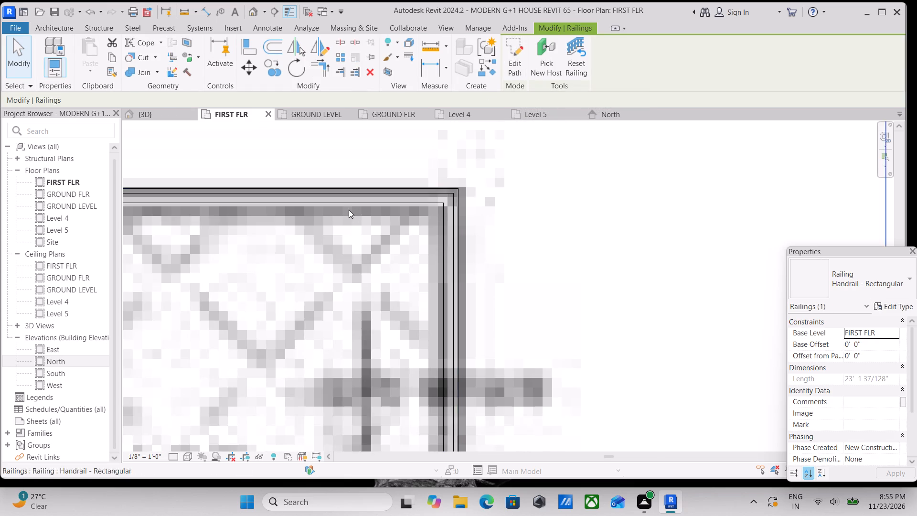
scroll(349, 210, "down", 3)
middle_click_drag(349, 210, 661, 177)
scroll(440, 248, "down", 2)
middle_click_drag(442, 247, 769, 236)
scroll(748, 246, "up", 1)
scroll(430, 255, "down", 3)
middle_click_drag(429, 254, 651, 245)
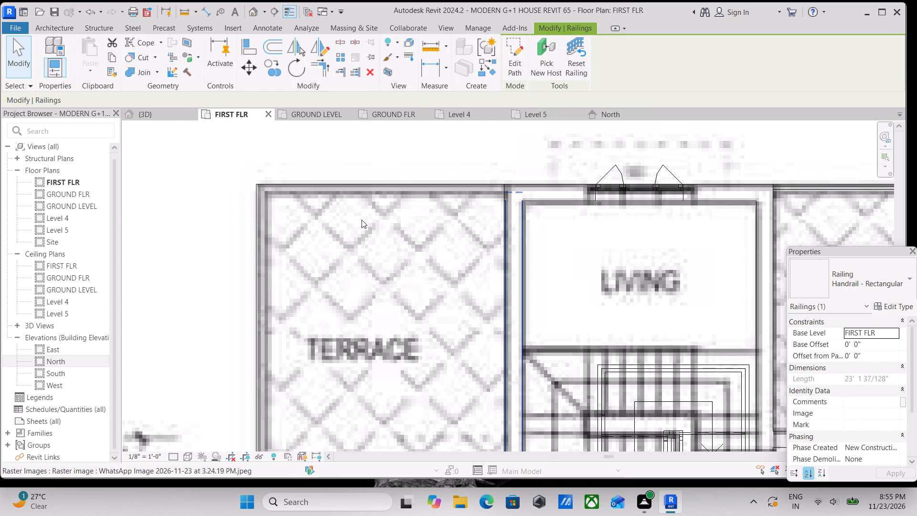
middle_click_drag(327, 203, 380, 231)
scroll(380, 231, "up", 2)
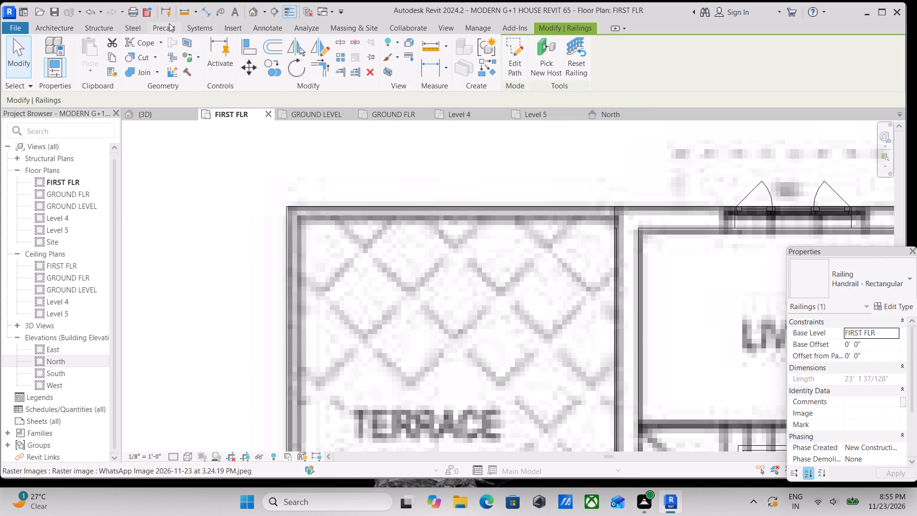
left_click(62, 27)
left_click(272, 73)
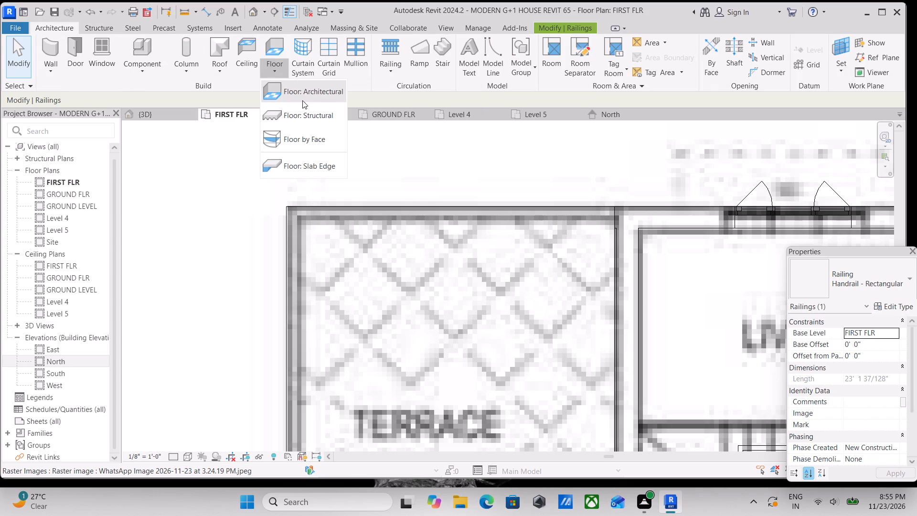
left_click(388, 65)
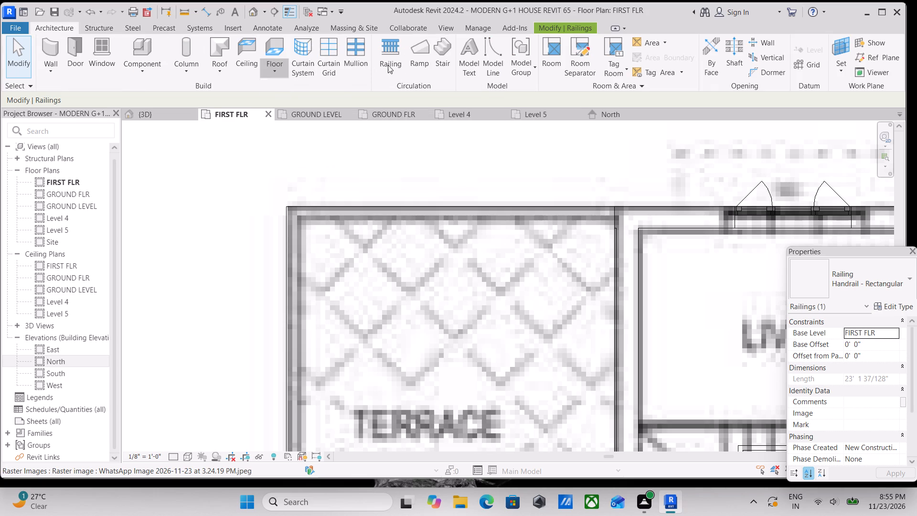
left_click(406, 87)
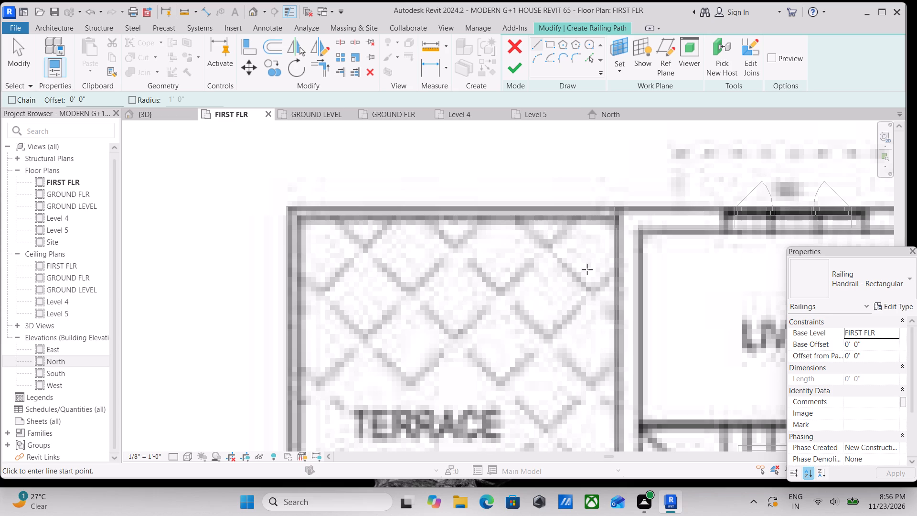
scroll(587, 269, "down", 1)
scroll(599, 257, "up", 1)
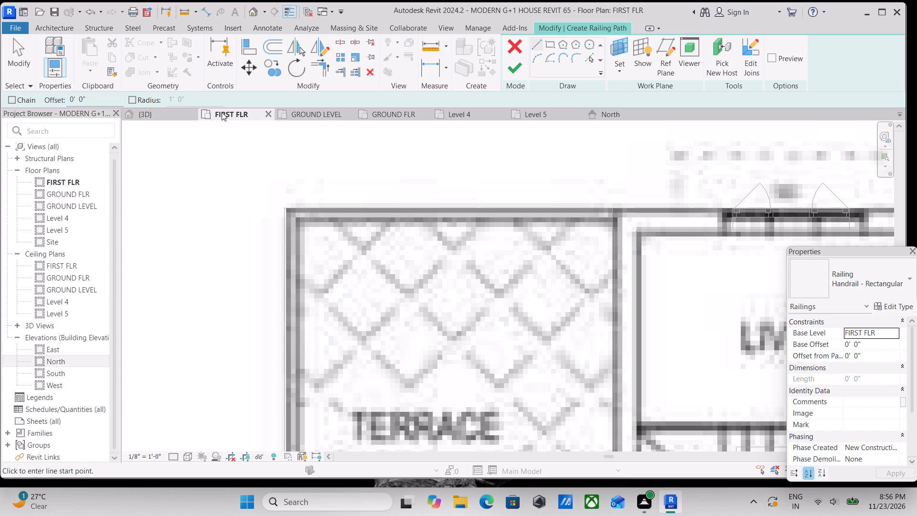
left_click(103, 93)
left_click_drag(97, 103, 48, 103)
left_click_drag(48, 103, 37, 102)
key("2")
key("shift+quotedbl")
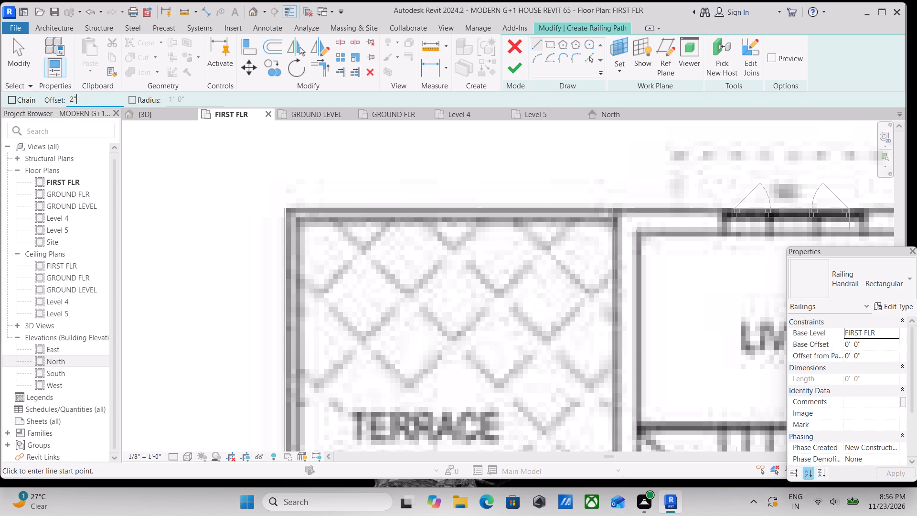
key("Return")
left_click_drag(615, 209, 605, 209)
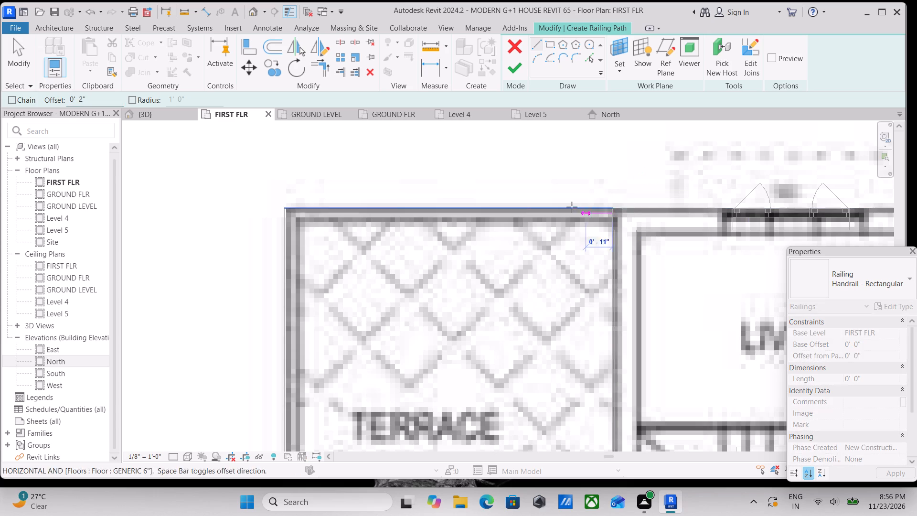
middle_click_drag(412, 201, 572, 237)
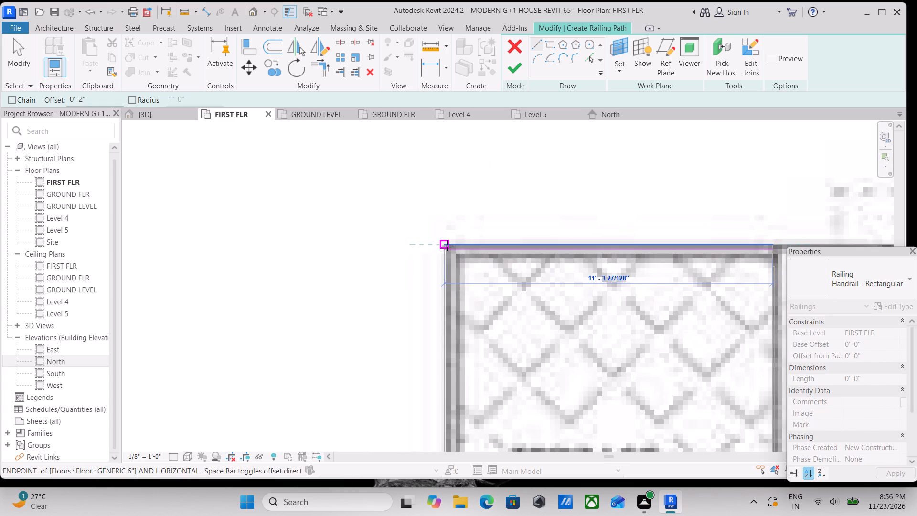
left_click(447, 246)
Draw the second railing path line from the toilet wall along this terrace's outer side edge to the rear path line, offset 2" inward.
middle_click_drag(480, 302, 492, 176)
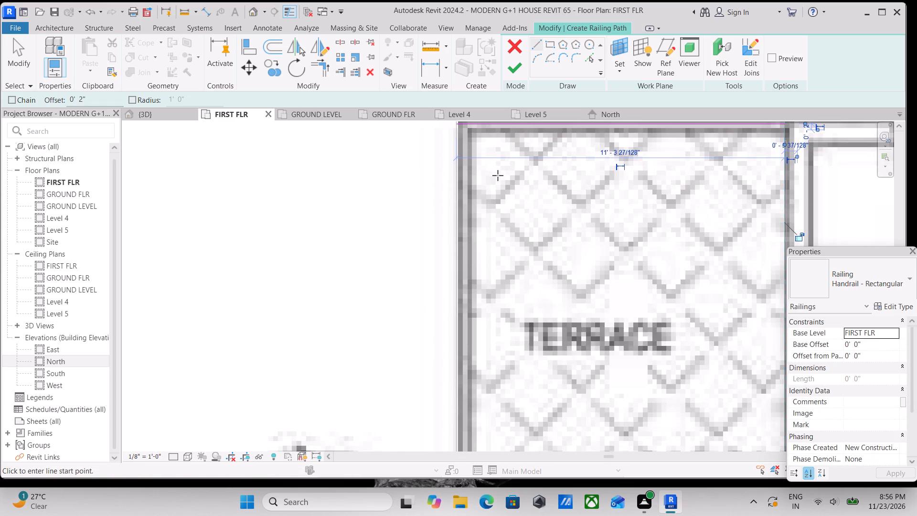
scroll(479, 419, "up", 1)
scroll(489, 382, "down", 4)
middle_click_drag(489, 381, 468, 160)
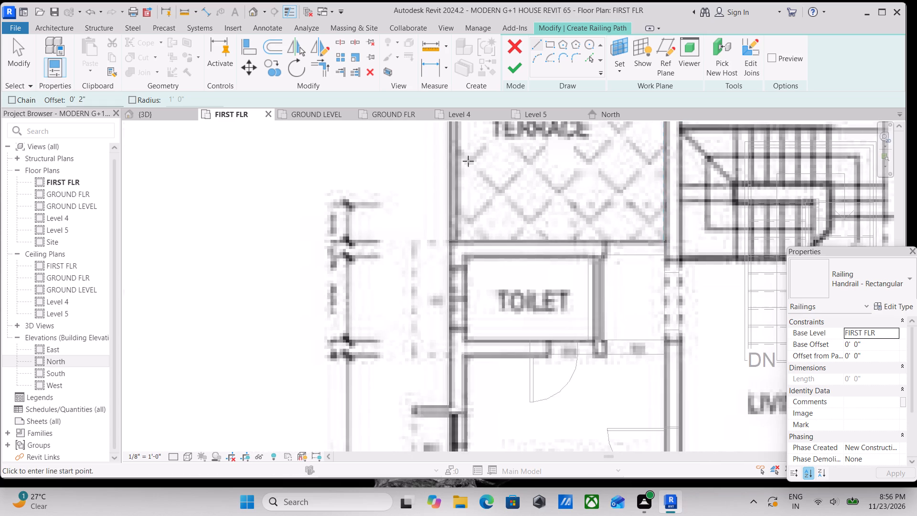
scroll(426, 307, "up", 3)
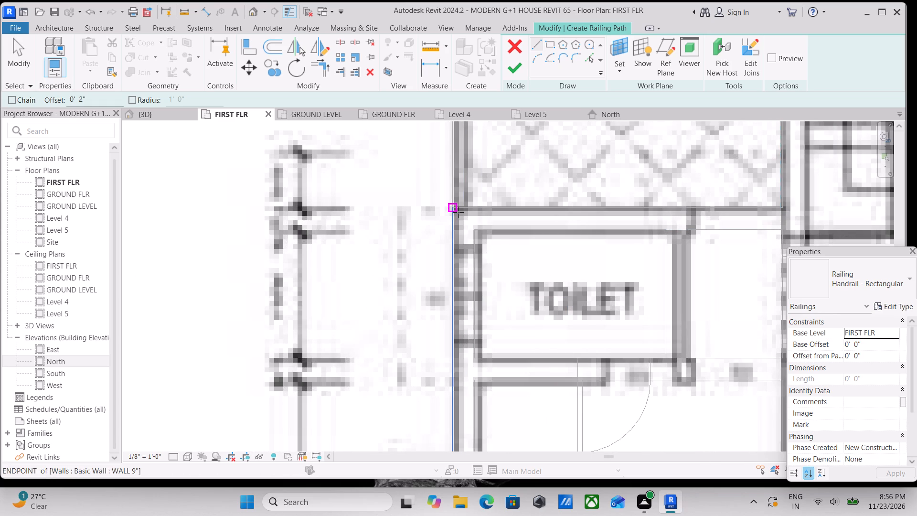
left_click(454, 211)
middle_click_drag(454, 189, 448, 264)
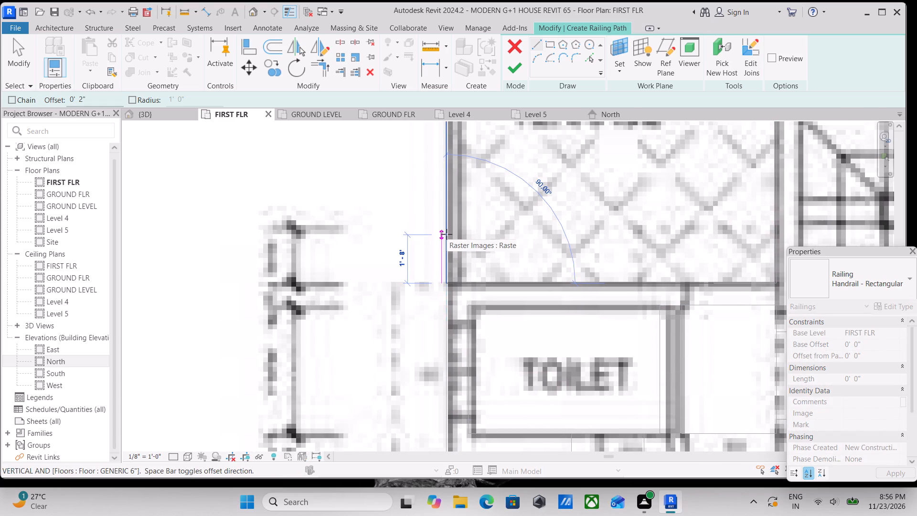
key("space")
scroll(447, 234, "down", 1)
middle_click_drag(447, 234, 406, 431)
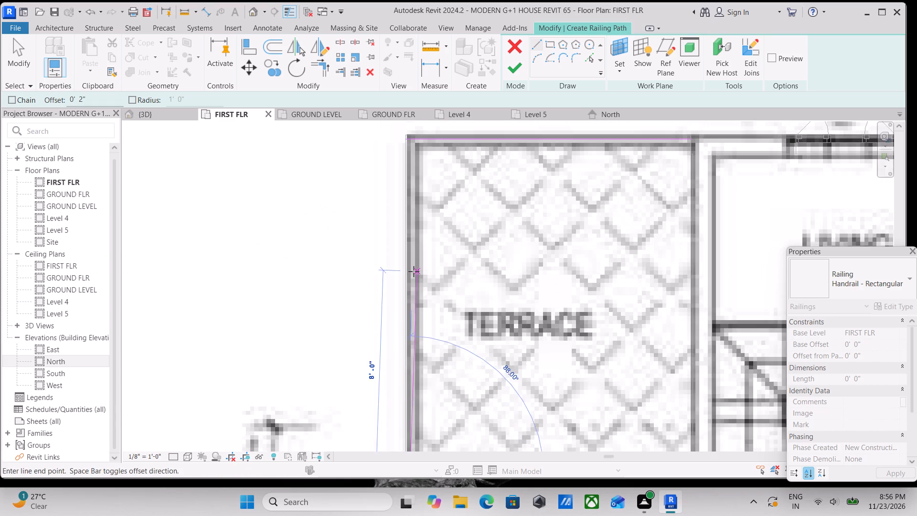
middle_click_drag(417, 279, 404, 349)
scroll(408, 217, "up", 4)
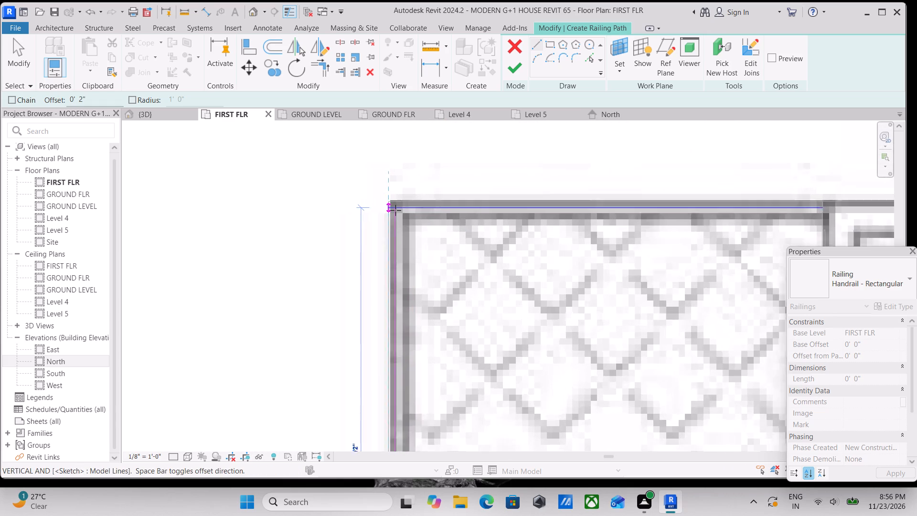
scroll(396, 208, "up", 4)
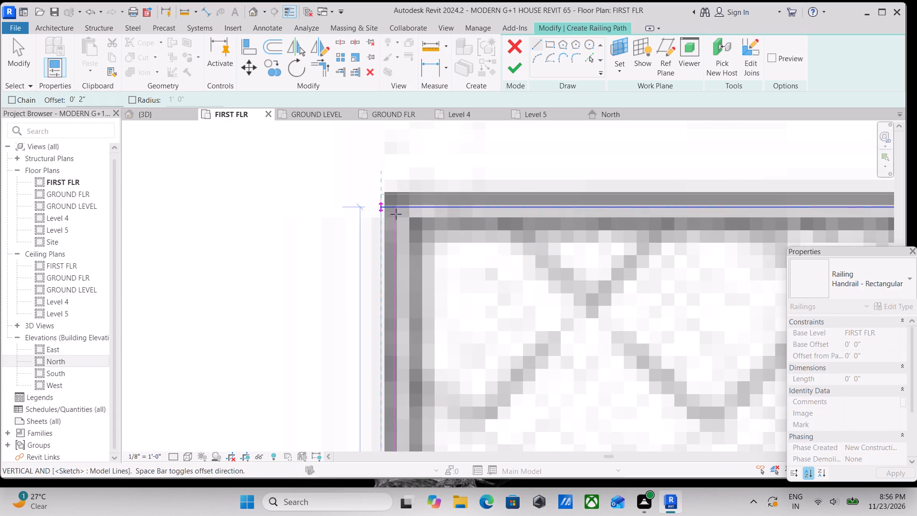
left_click(394, 206)
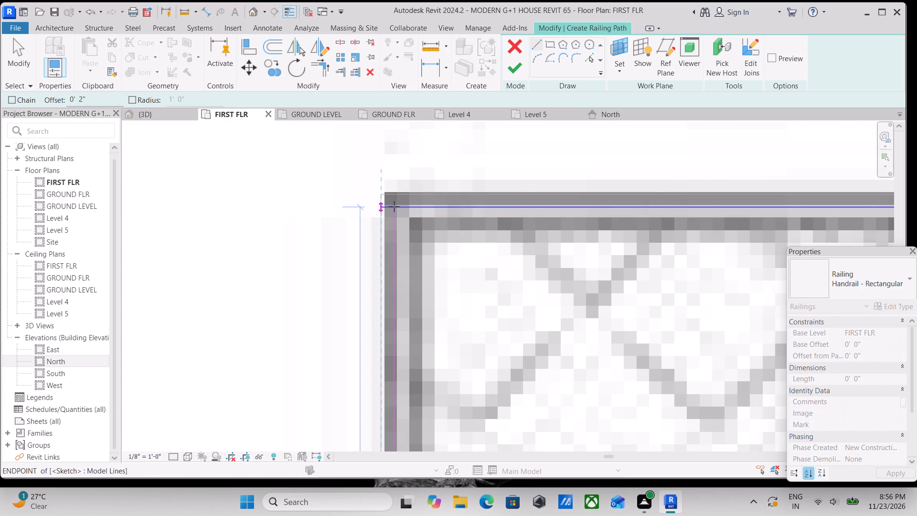
key("Escape")
scroll(398, 214, "up", 3)
key("Escape")
key("Escape")
key("Escape")
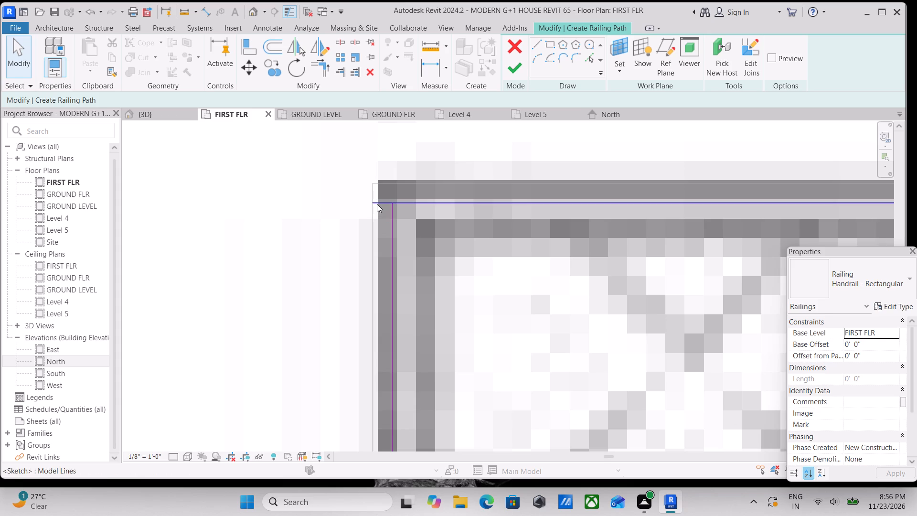
Shorten the rear railing path line to about 11'-1 1/4" so it ends on the side path line, and finish the railing sketch.
left_click(377, 204)
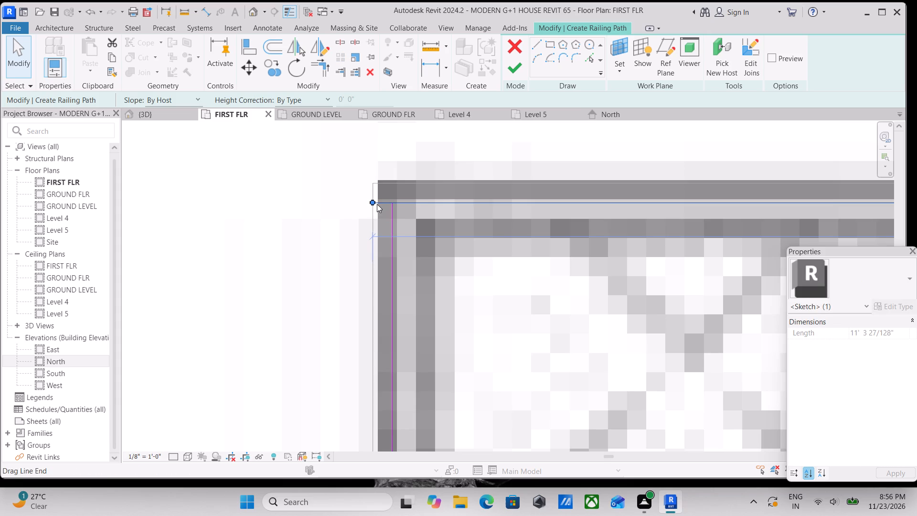
scroll(377, 204, "up", 7)
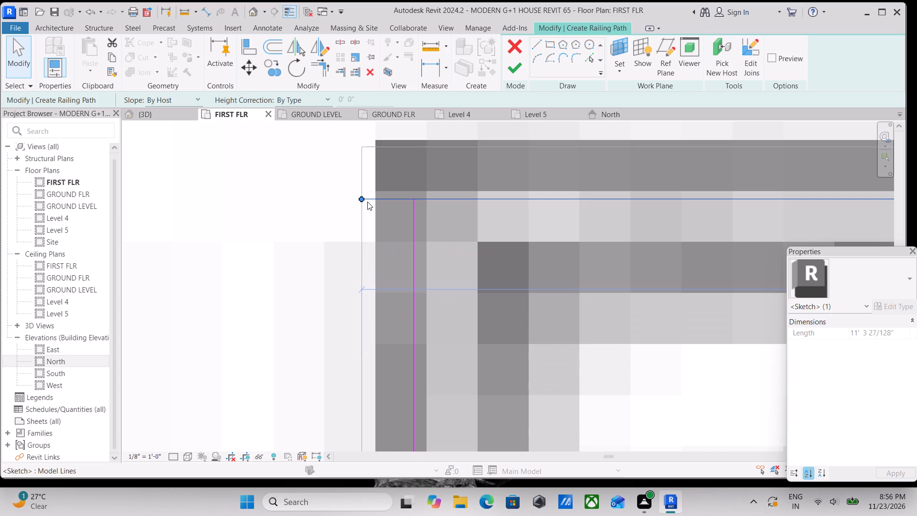
left_click_drag(360, 200, 417, 198)
scroll(427, 206, "down", 6)
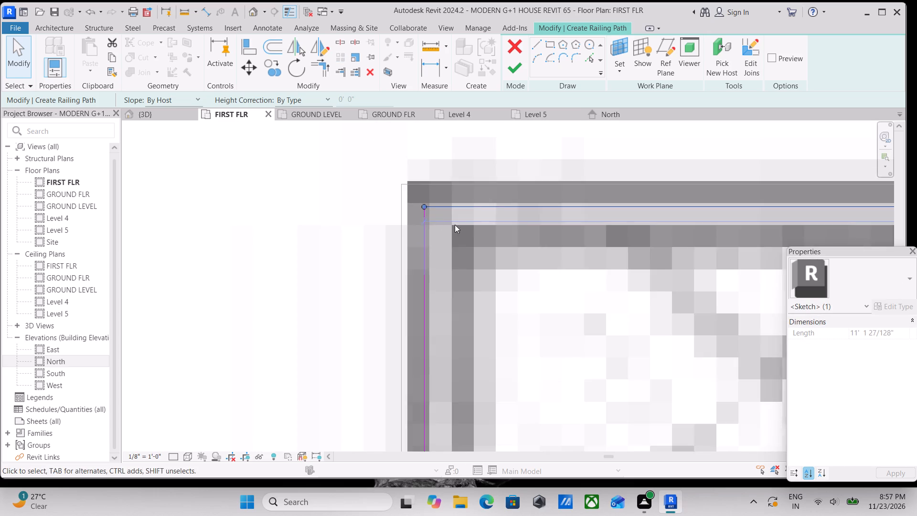
scroll(455, 225, "down", 5)
middle_click_drag(468, 232, 379, 202)
scroll(379, 202, "down", 1)
key("Escape")
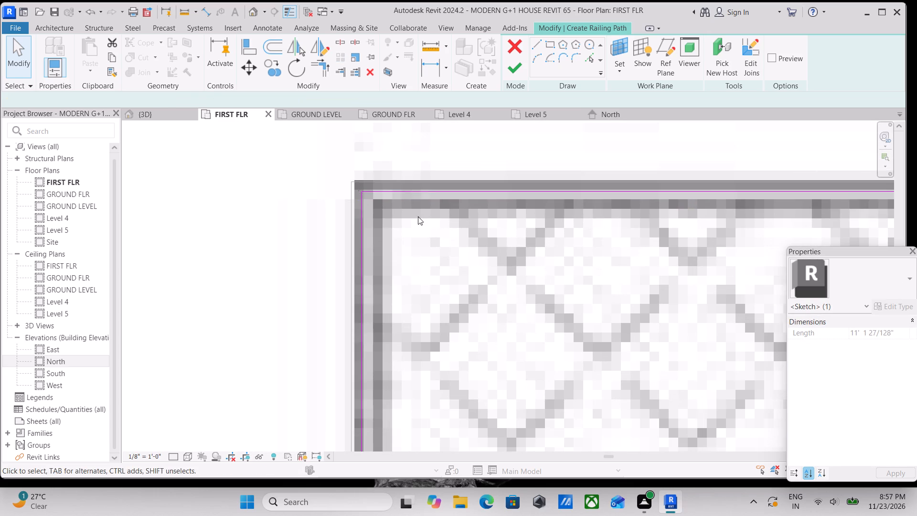
scroll(453, 217, "down", 7)
middle_click_drag(496, 225, 422, 149)
scroll(422, 149, "down", 1)
scroll(422, 149, "up", 1)
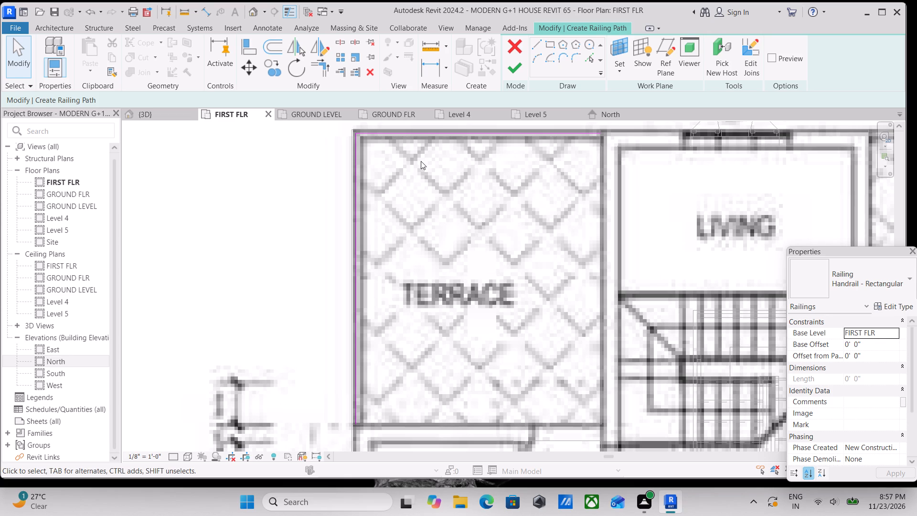
left_click(516, 69)
In the 3D view, set the base offset of the just-sketched railing on the deeper west rear terrace to 6".
scroll(513, 200, "down", 5)
scroll(389, 209, "down", 2)
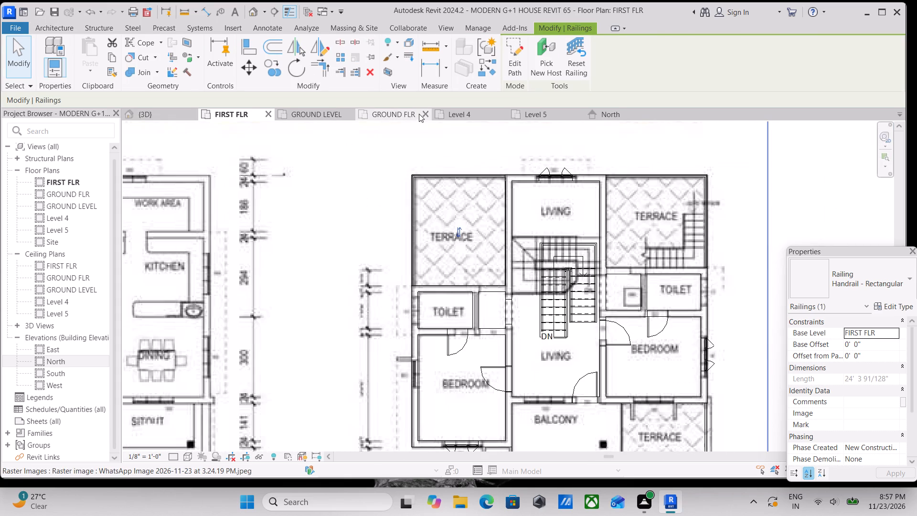
scroll(419, 114, "down", 2)
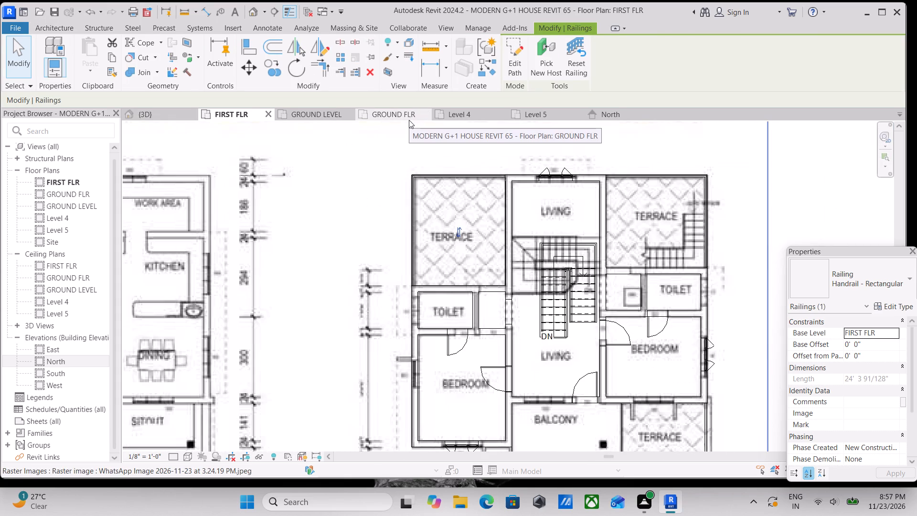
left_click(144, 112)
scroll(608, 247, "down", 1)
middle_click_drag(598, 237, 570, 185)
scroll(589, 258, "down", 5)
middle_click_drag(586, 258, 506, 238)
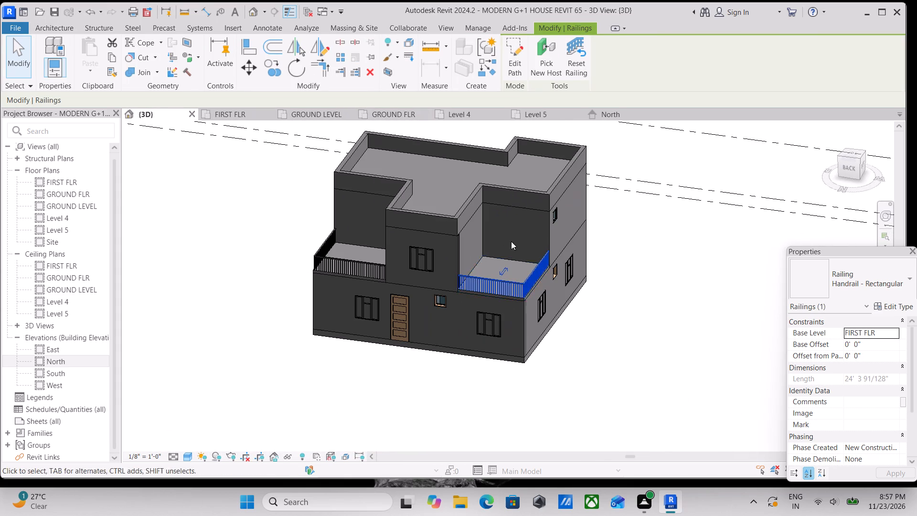
scroll(529, 365, "up", 3)
scroll(460, 265, "up", 3)
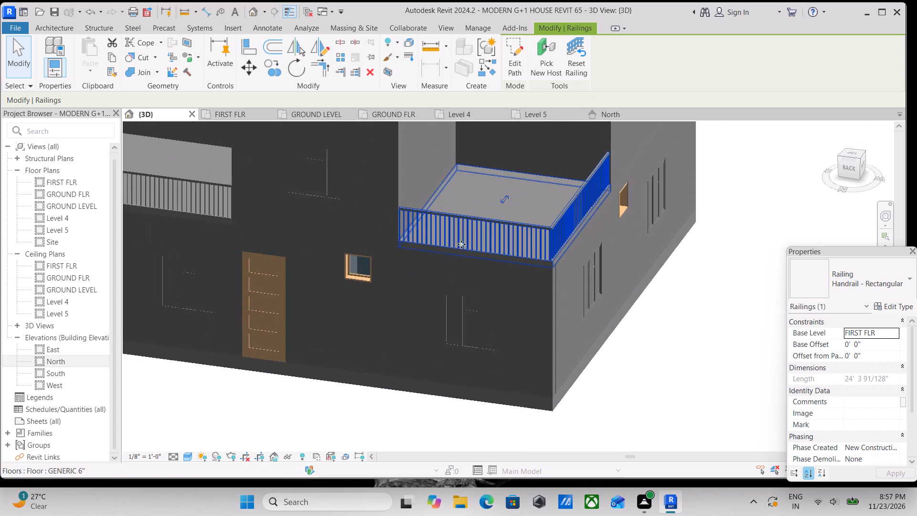
left_click(481, 220)
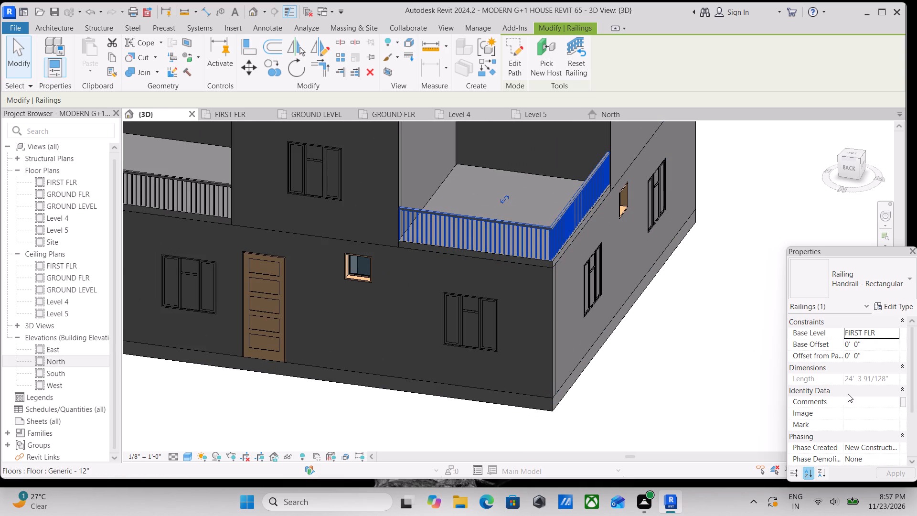
left_click(878, 343)
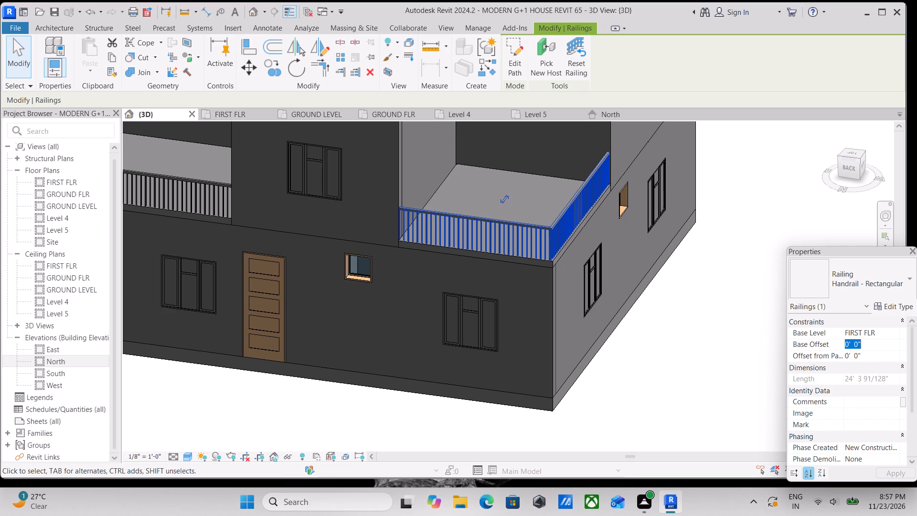
scroll(848, 390, "up", 4)
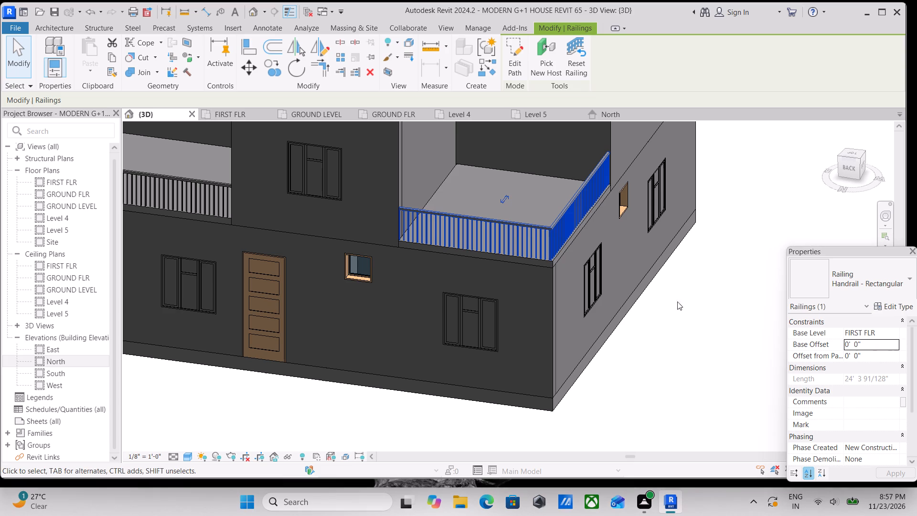
scroll(608, 250, "up", 4)
scroll(501, 252, "up", 4)
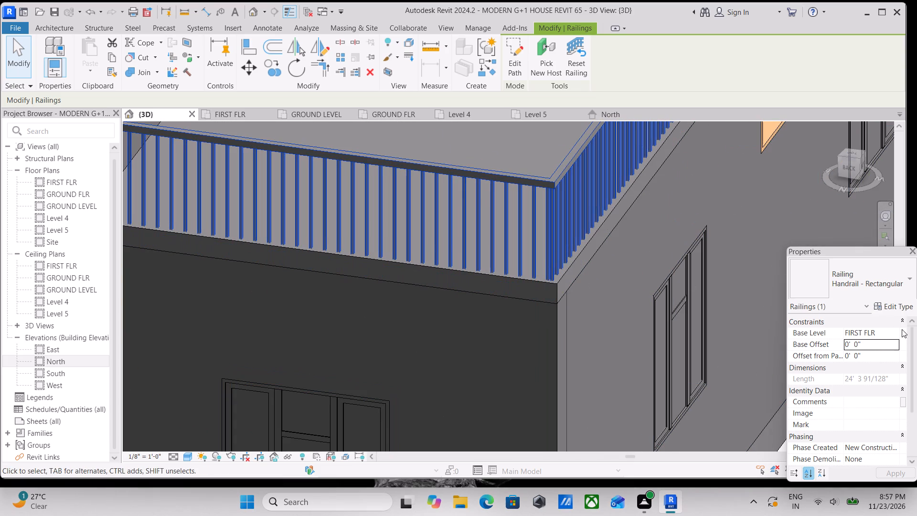
left_click(876, 345)
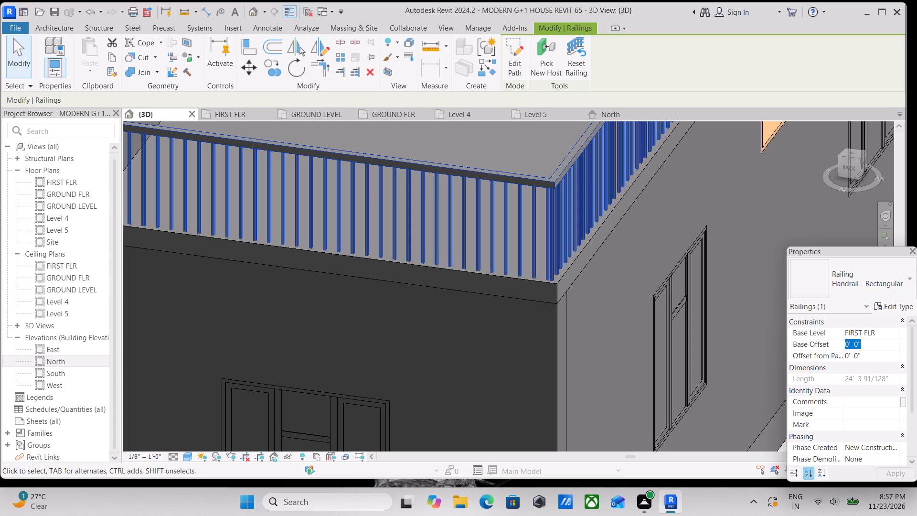
key("6")
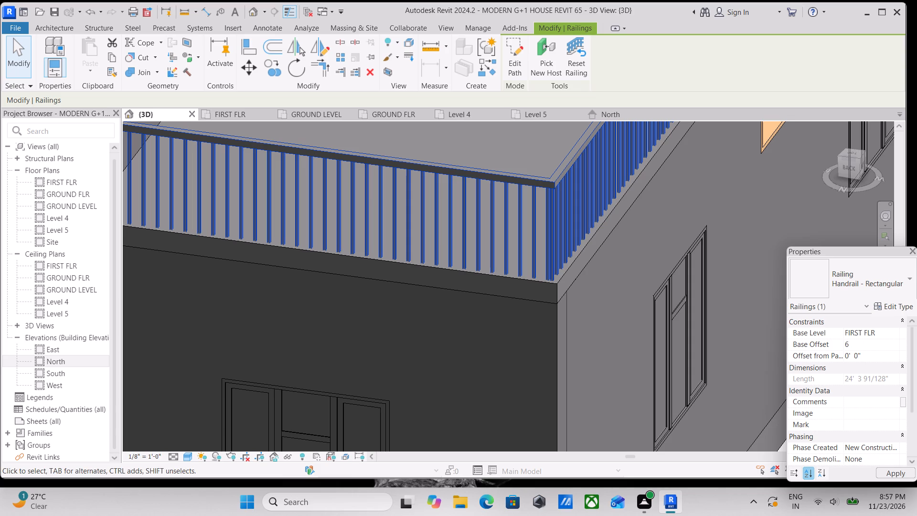
key("shift+quotedbl")
key("Return")
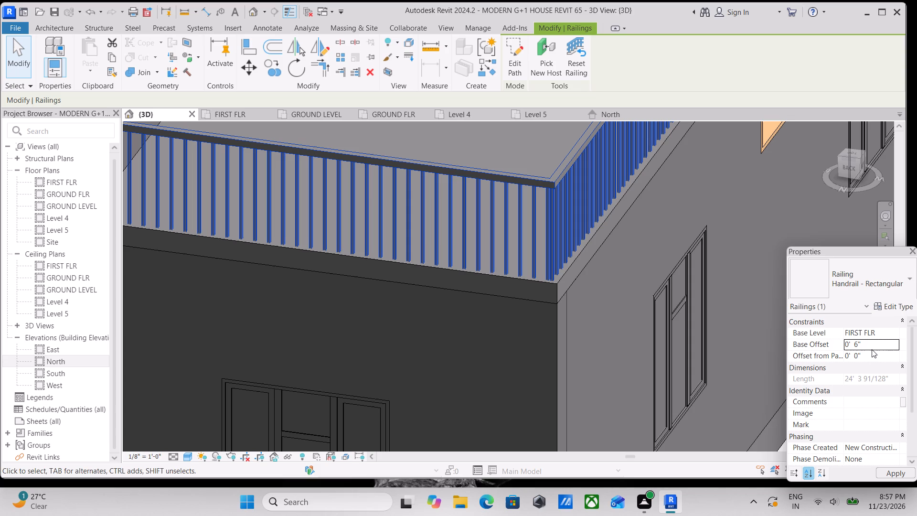
scroll(593, 296, "down", 3)
middle_click_drag(576, 271, 640, 335)
scroll(370, 317, "up", 4)
scroll(465, 358, "up", 4)
key("Escape")
Set the base offset of the opposite, east rear terrace's railing to 6".
scroll(570, 291, "down", 5)
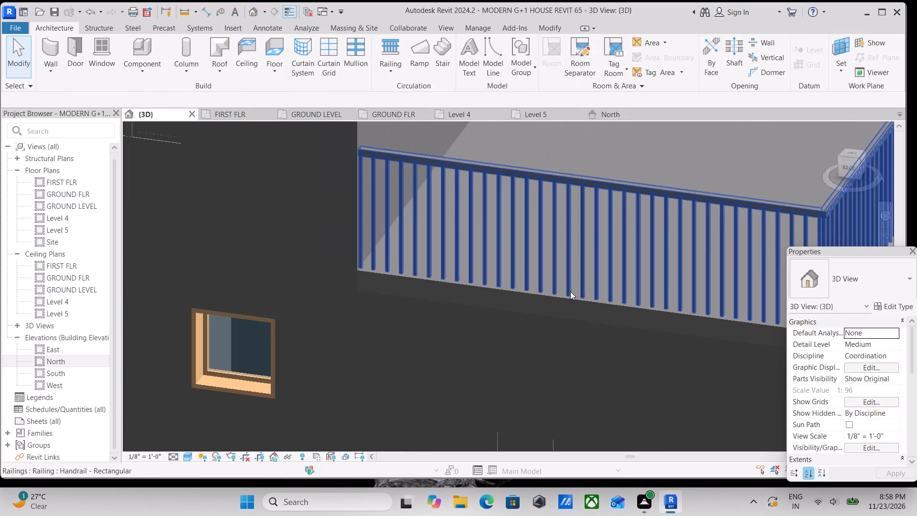
scroll(574, 277, "down", 5)
middle_click_drag(441, 252, 648, 288)
left_click(370, 222)
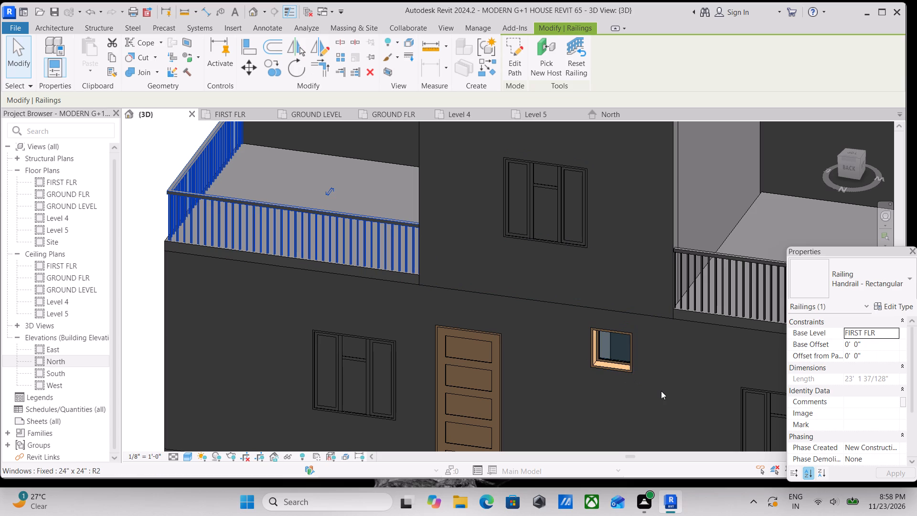
left_click(879, 346)
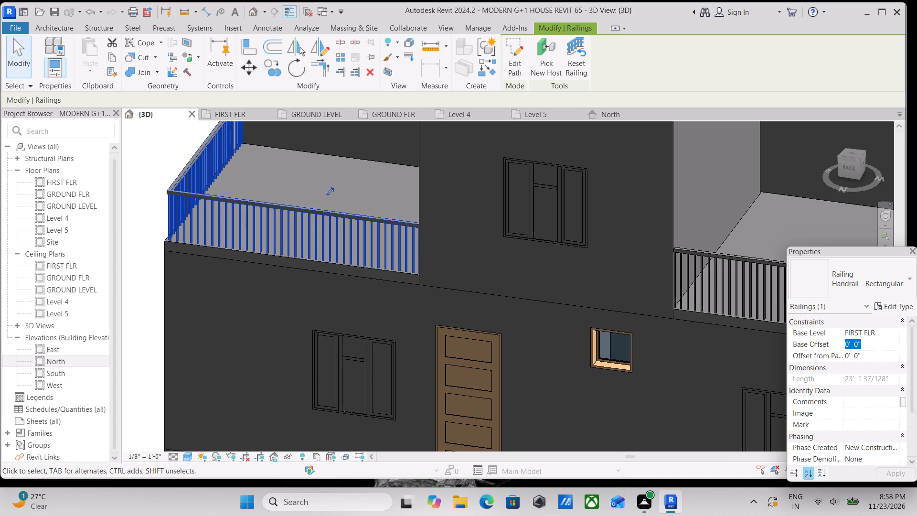
key("6")
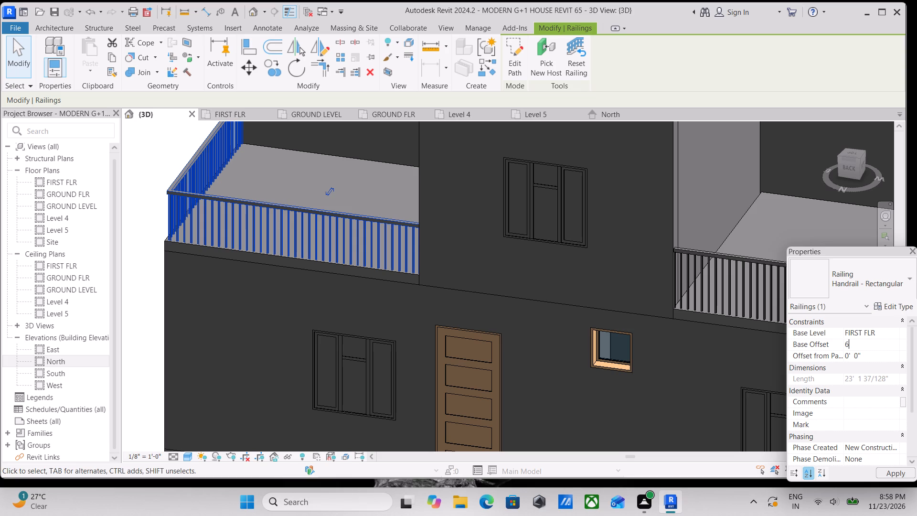
key("shift+quotedbl")
key("Return")
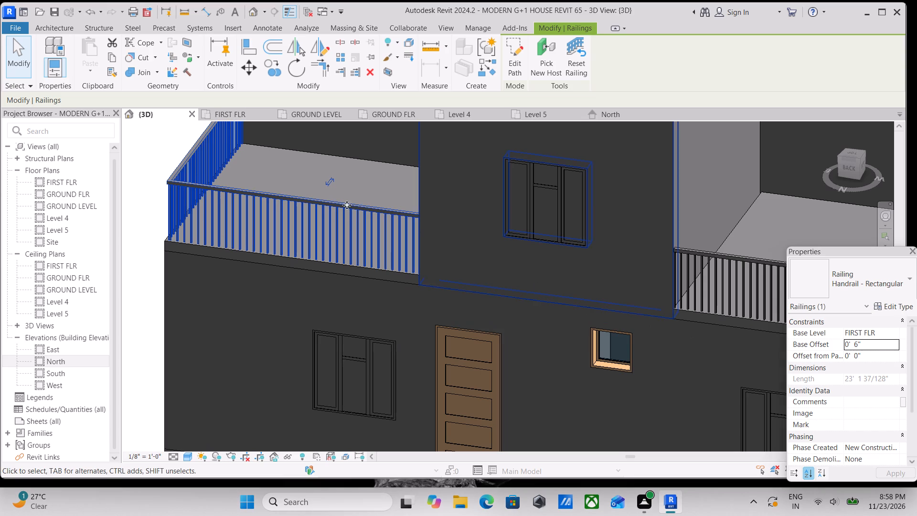
key("Escape")
Change the west rear terrace's railing type to Glass Panel - Bottom Fill.
scroll(193, 190, "down", 2)
middle_click_drag(201, 193, 276, 248)
scroll(260, 237, "down", 1)
scroll(326, 232, "down", 3)
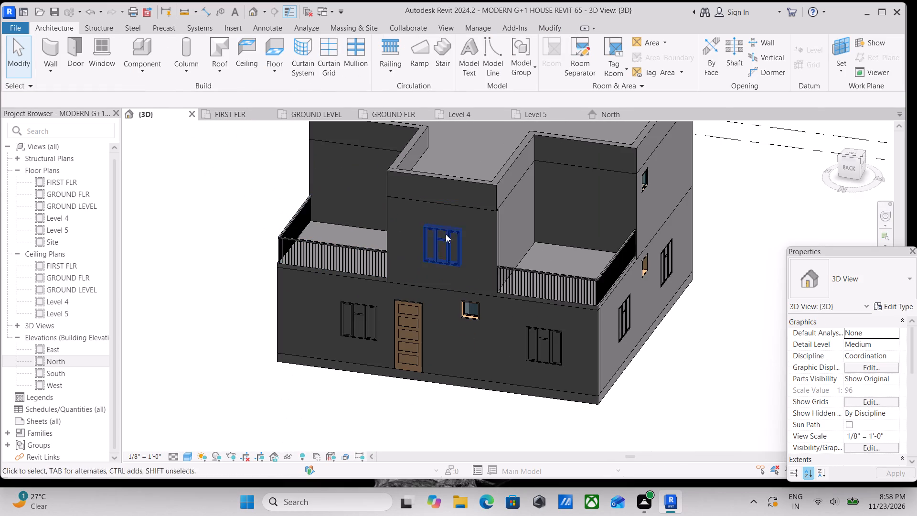
scroll(598, 269, "down", 3)
middle_click_drag(597, 290, 580, 399)
scroll(579, 397, "up", 1)
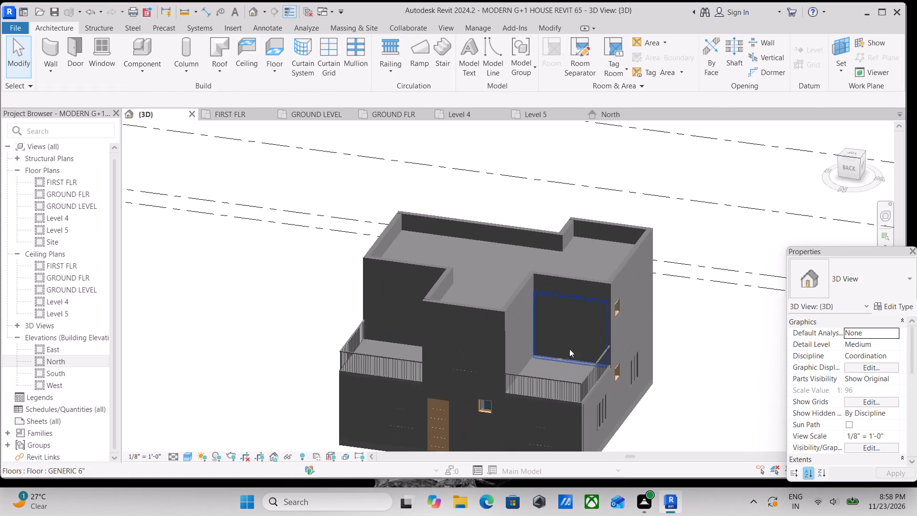
scroll(565, 319, "down", 3)
middle_click_drag(565, 319, 545, 261)
scroll(543, 277, "up", 3)
scroll(576, 323, "up", 2)
scroll(546, 271, "up", 3)
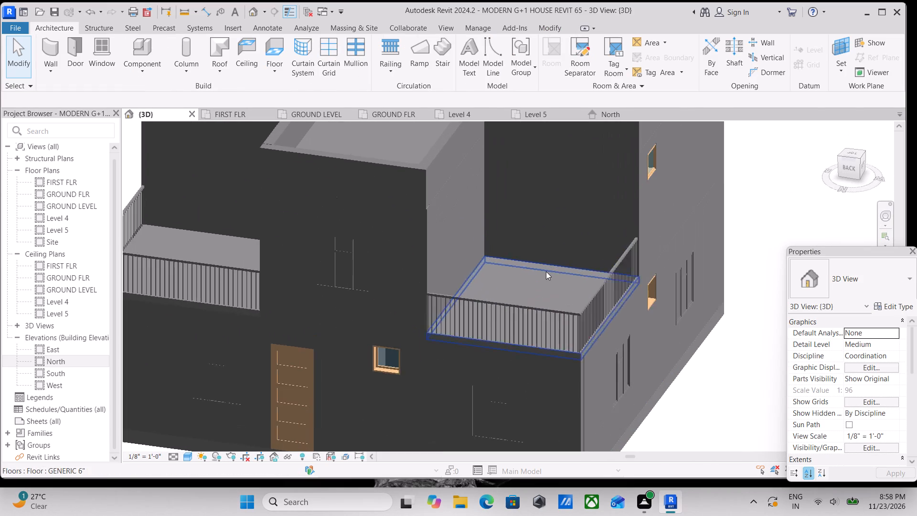
middle_click_drag(554, 309, 552, 292)
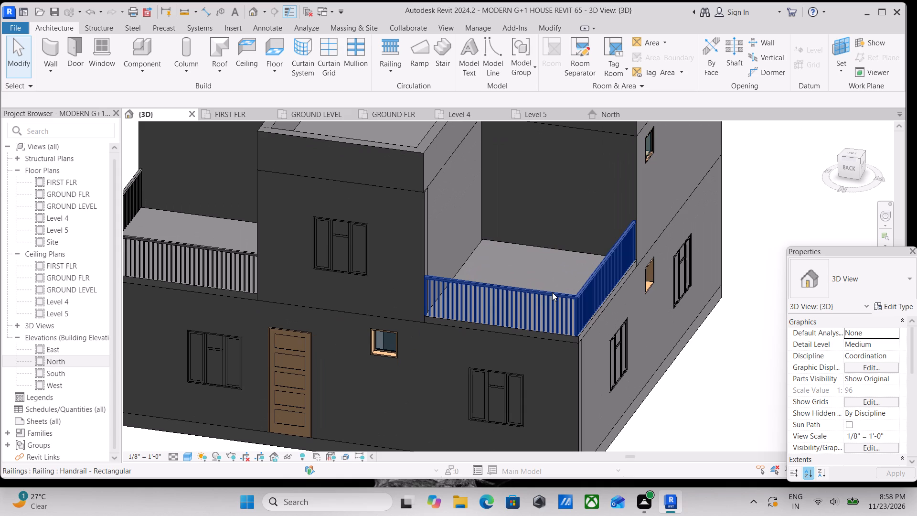
left_click(552, 292)
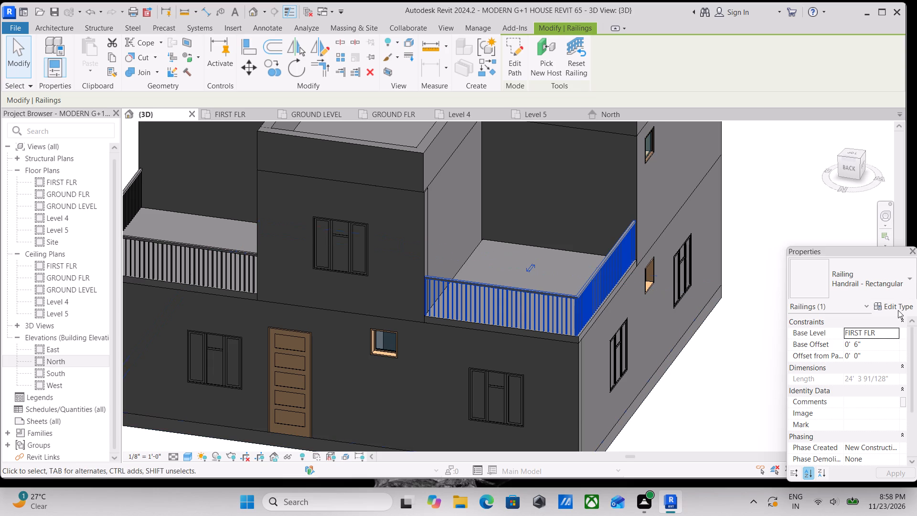
left_click(901, 275)
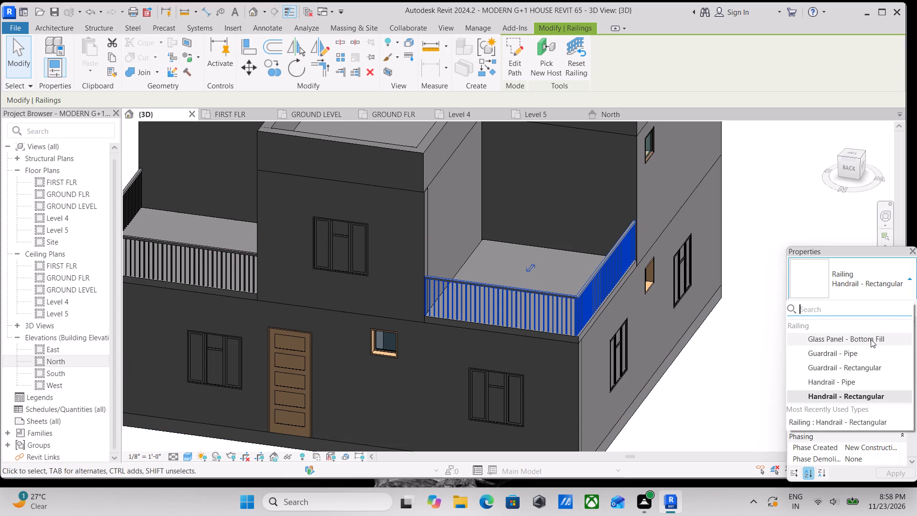
left_click(871, 339)
middle_click_drag(584, 291, 682, 294)
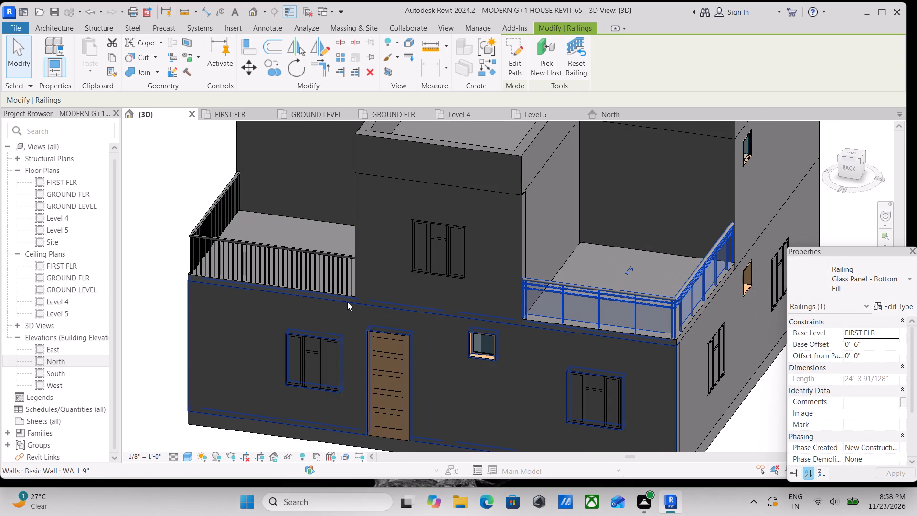
key("Escape")
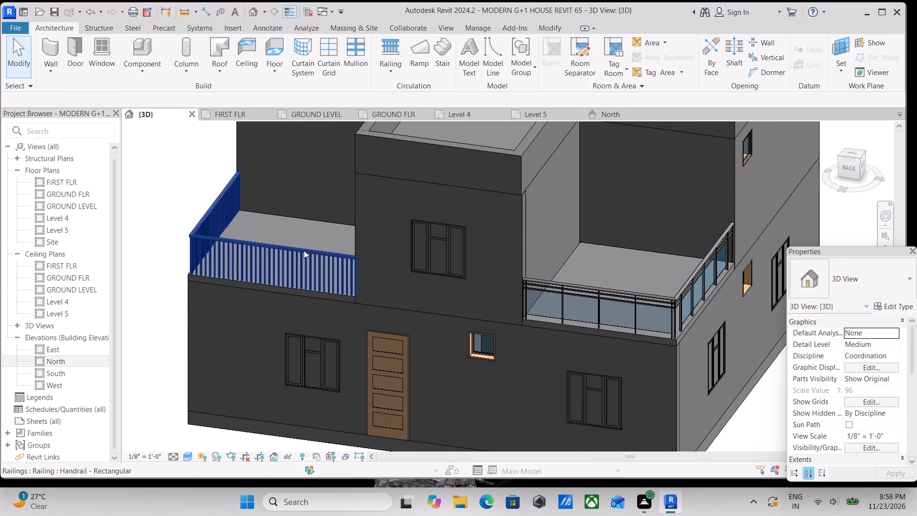
Change the east rear terrace's railing type to Glass Panel - Bottom Fill as well.
left_click(304, 250)
scroll(586, 344, "down", 3)
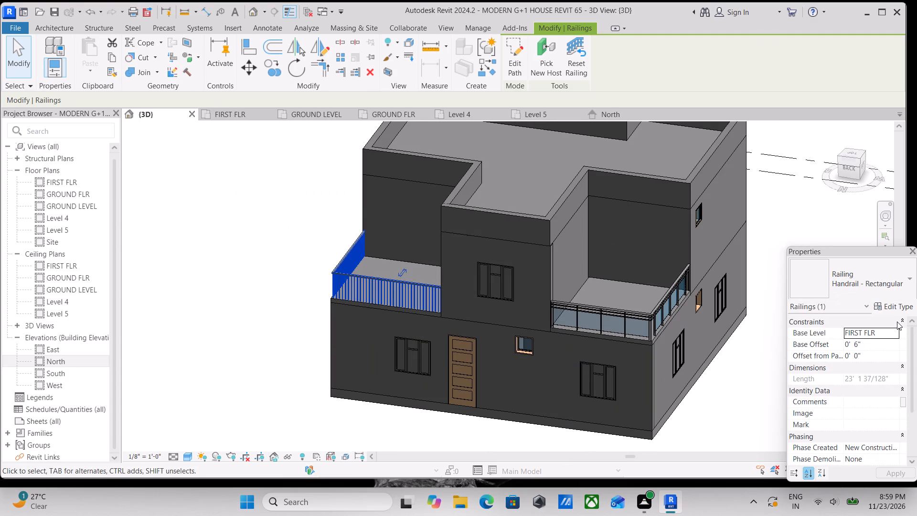
left_click(909, 277)
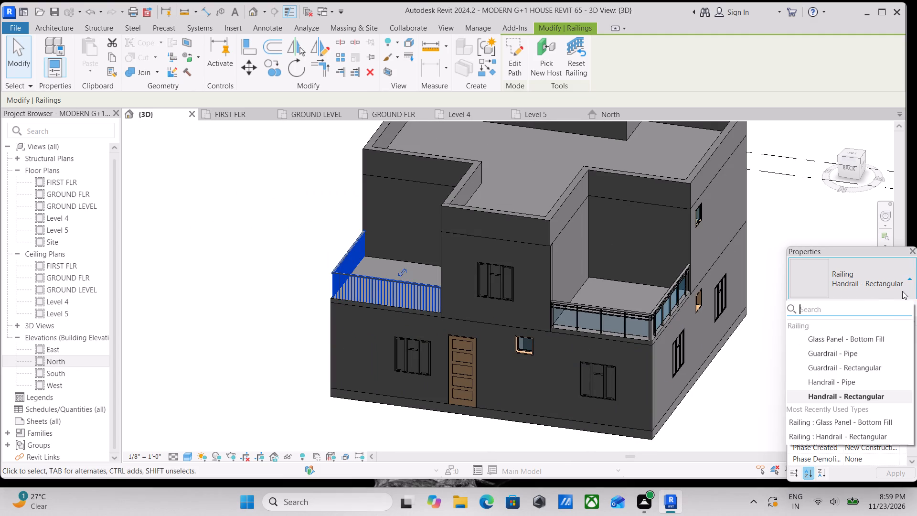
left_click(873, 340)
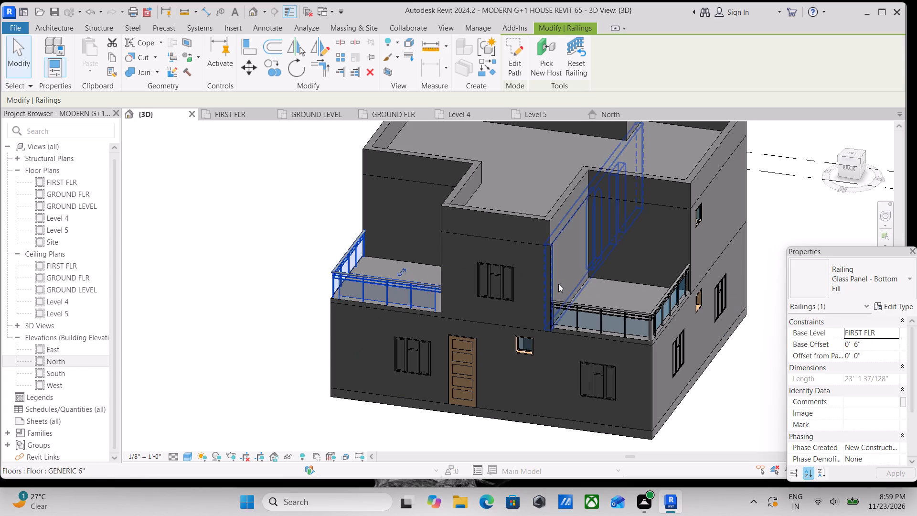
scroll(558, 284, "down", 1)
key("Escape")
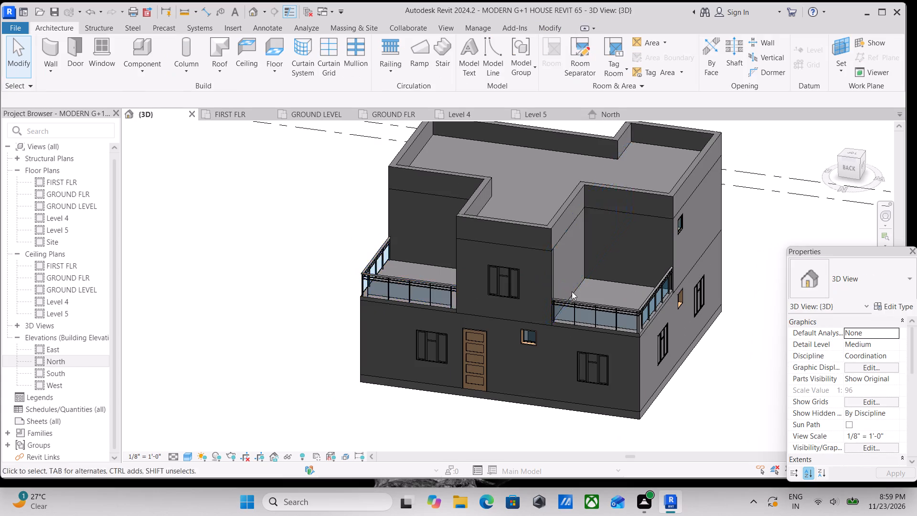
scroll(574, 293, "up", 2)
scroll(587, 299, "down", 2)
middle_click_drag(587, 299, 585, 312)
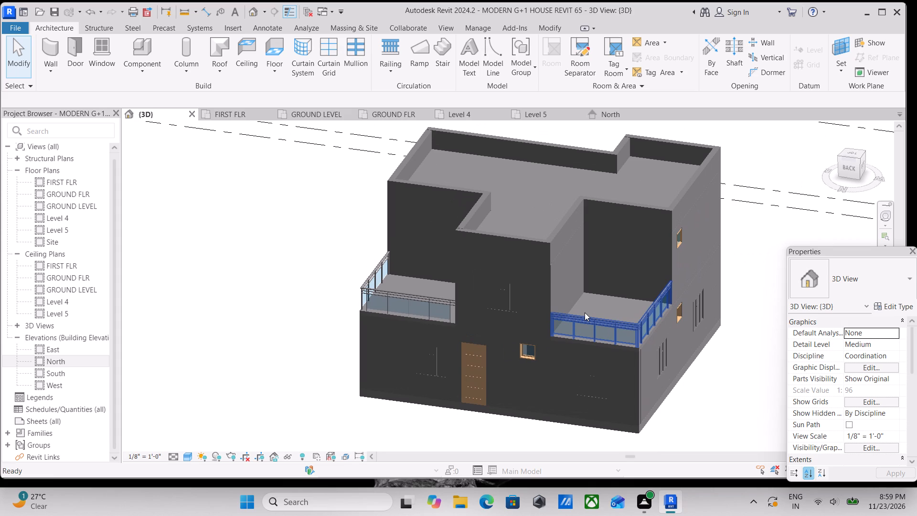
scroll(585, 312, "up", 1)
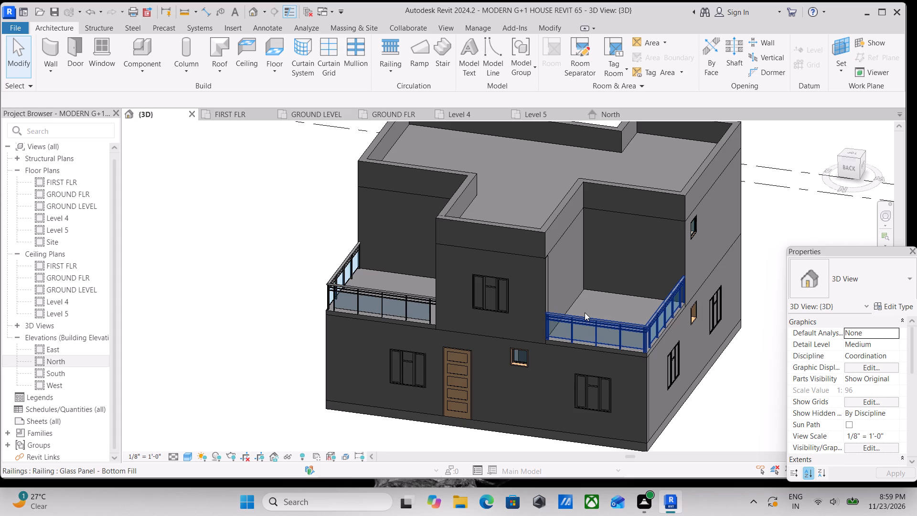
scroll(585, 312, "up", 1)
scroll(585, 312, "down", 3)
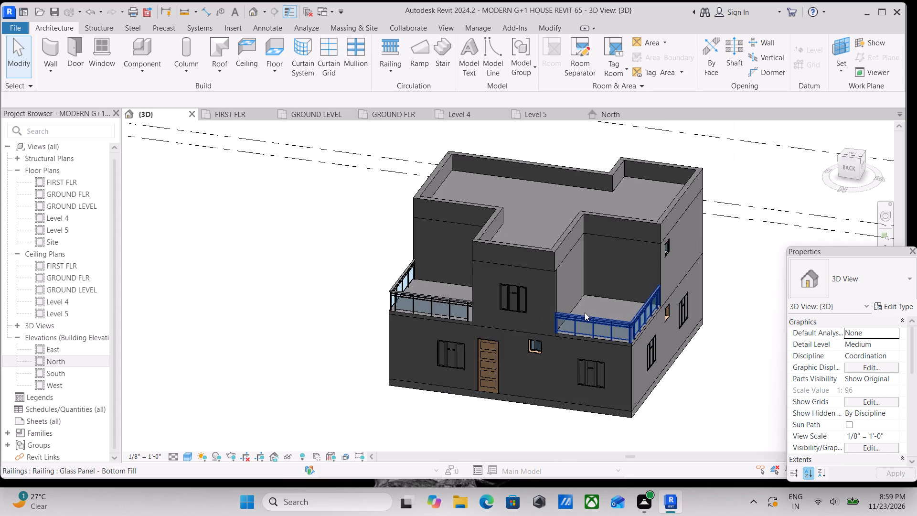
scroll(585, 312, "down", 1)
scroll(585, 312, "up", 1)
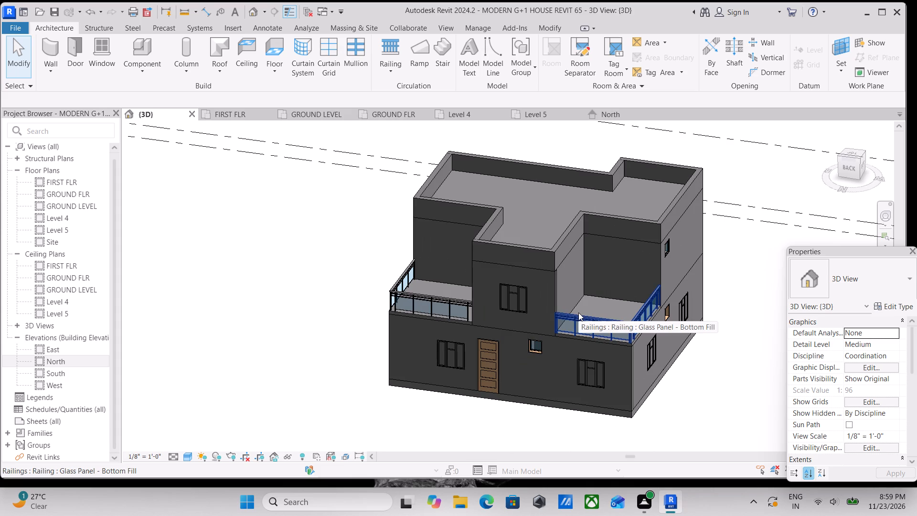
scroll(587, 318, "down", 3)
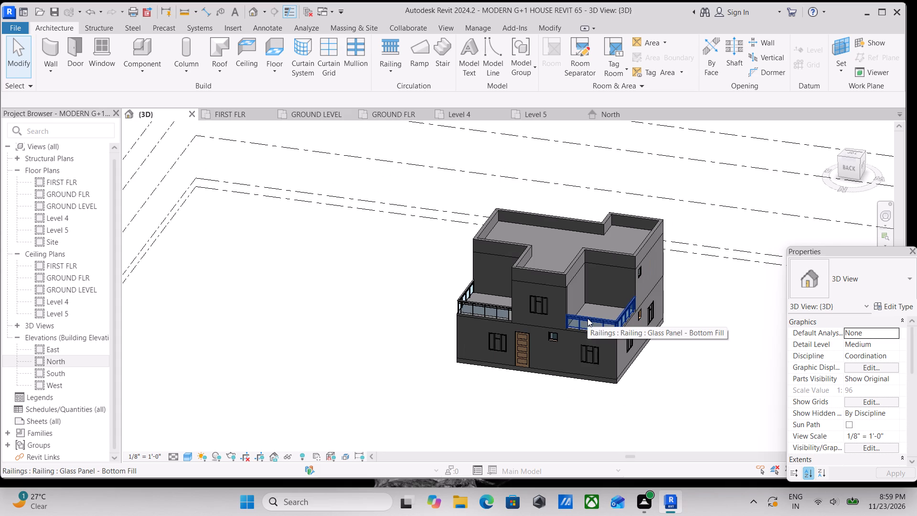
Examine the glass railings on both first-floor rear terraces in 3D, from the back and from the house's back-left isometric corner.
scroll(587, 318, "down", 1)
middle_click_drag(587, 318, 591, 465)
scroll(591, 465, "down", 1)
scroll(591, 458, "up", 3)
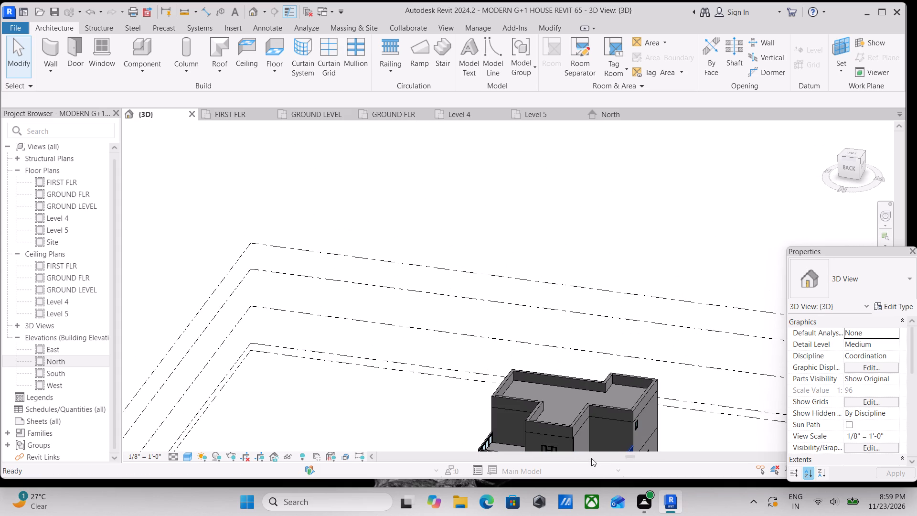
scroll(591, 393, "down", 2)
middle_click_drag(586, 386, 576, 240)
key("Escape")
scroll(572, 343, "up", 3)
scroll(607, 243, "up", 2)
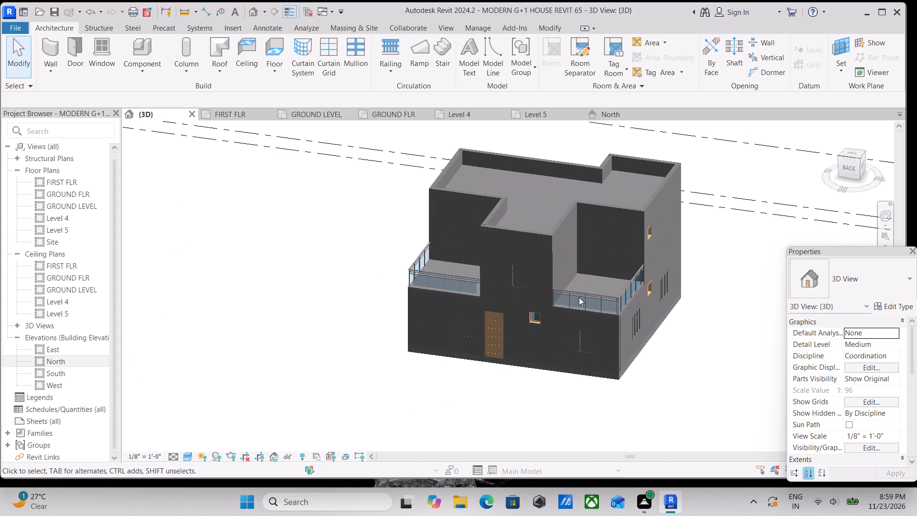
scroll(578, 297, "up", 3)
scroll(462, 301, "down", 2)
middle_click_drag(462, 301, 448, 294)
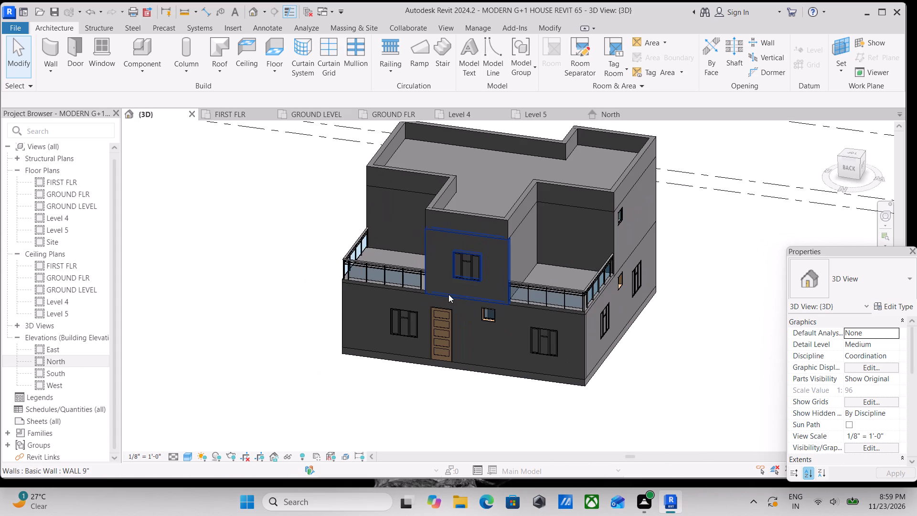
scroll(448, 294, "down", 1)
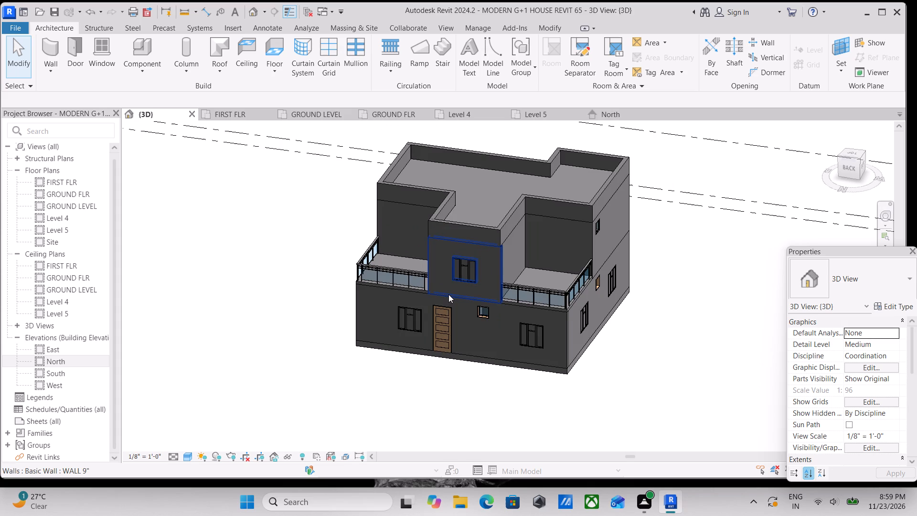
scroll(448, 299, "up", 1)
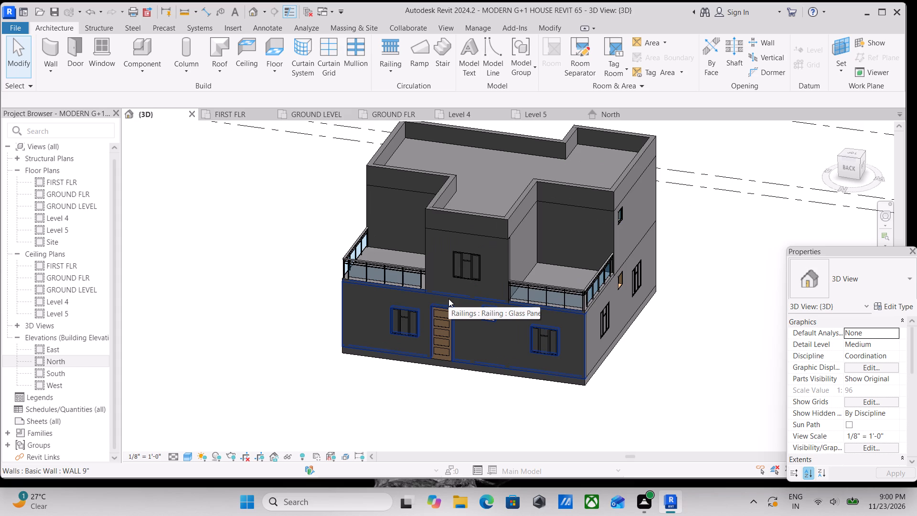
scroll(486, 299, "down", 3)
middle_click_drag(375, 218, 388, 226)
scroll(390, 227, "up", 2)
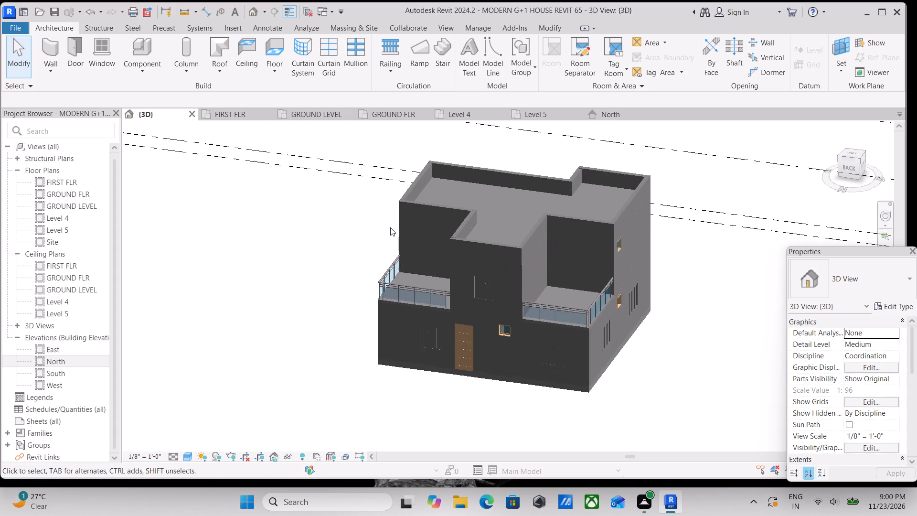
scroll(390, 227, "up", 1)
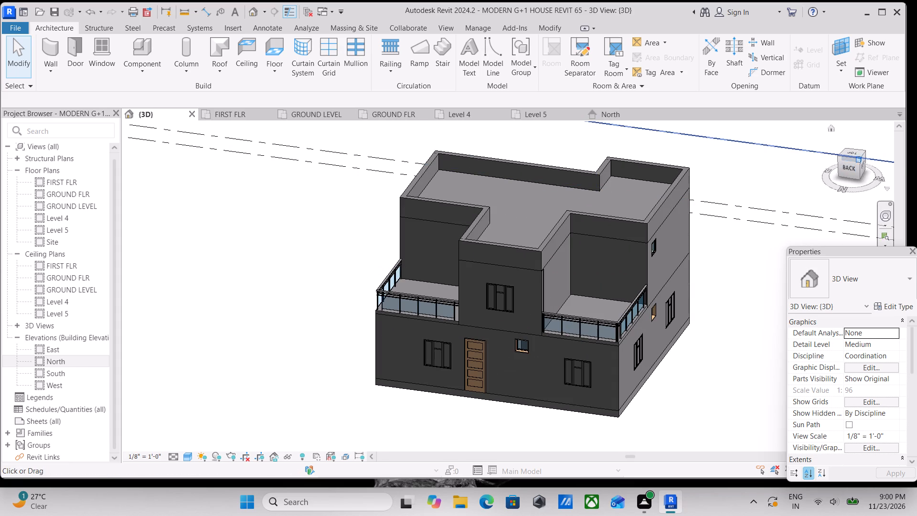
left_click(859, 158)
scroll(701, 298, "up", 4)
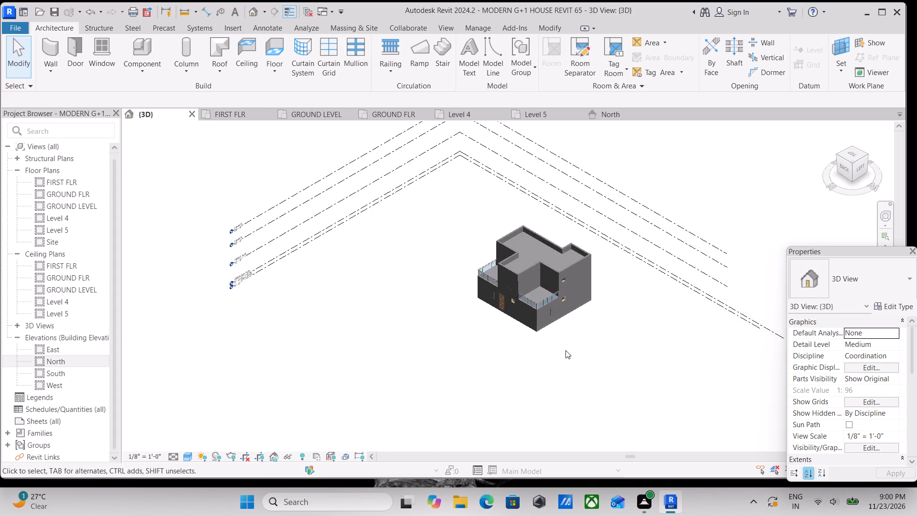
scroll(565, 345, "up", 5)
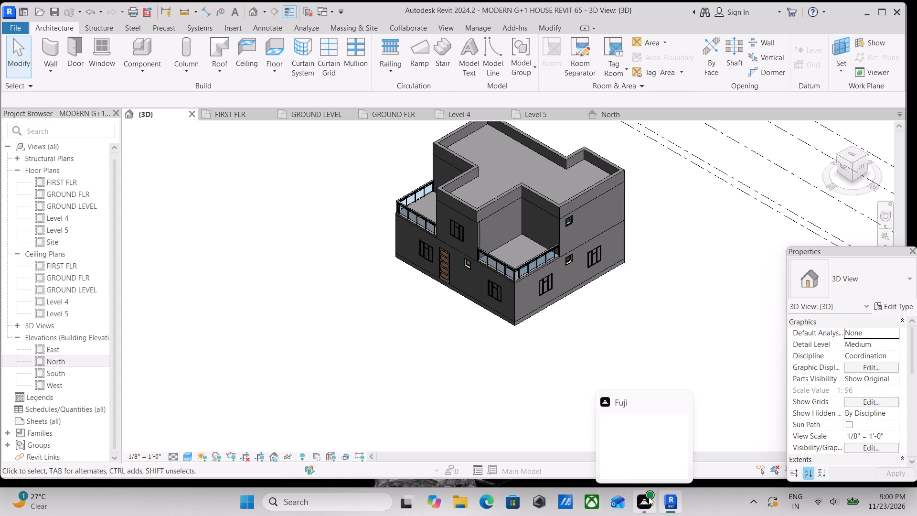
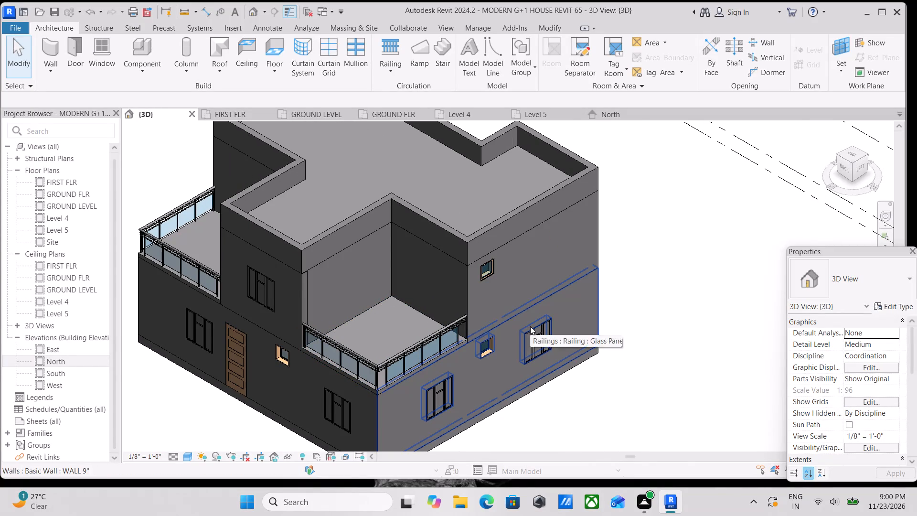
Examine the house in 3D from its left side round to the front, including the first-floor front balcony and its railing.
middle_click_drag(530, 326, 399, 294, "shift")
scroll(406, 297, "down", 1)
middle_click_drag(452, 333, 430, 237, "shift")
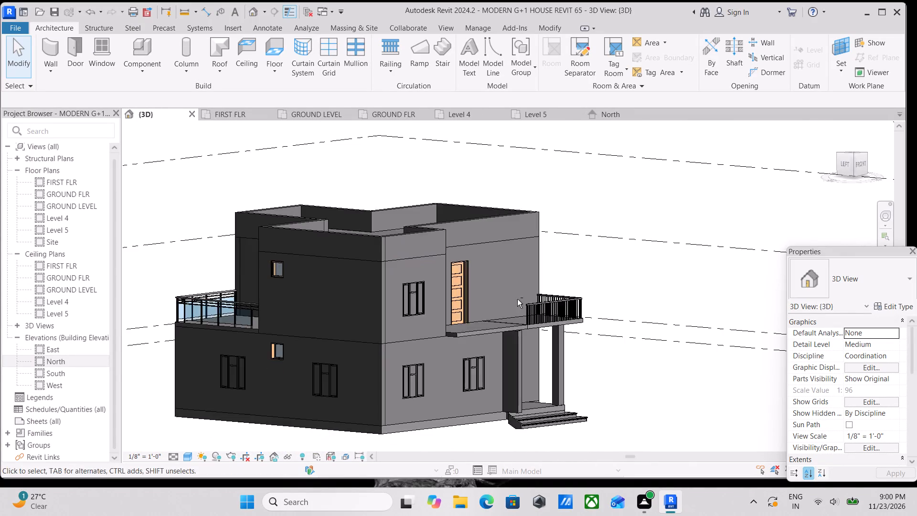
middle_click_drag(516, 299, 390, 303, "shift")
middle_click_drag(408, 312, 462, 342)
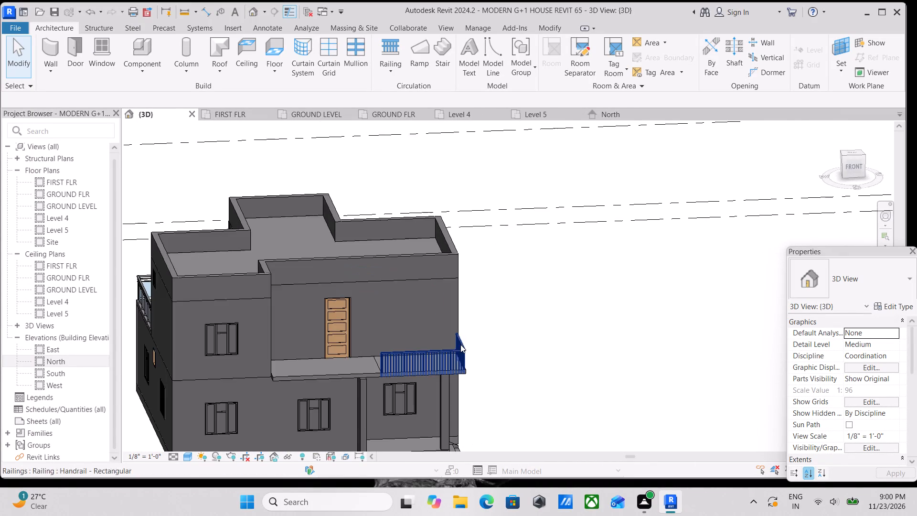
middle_click_drag(453, 345, 448, 354)
middle_click(360, 371)
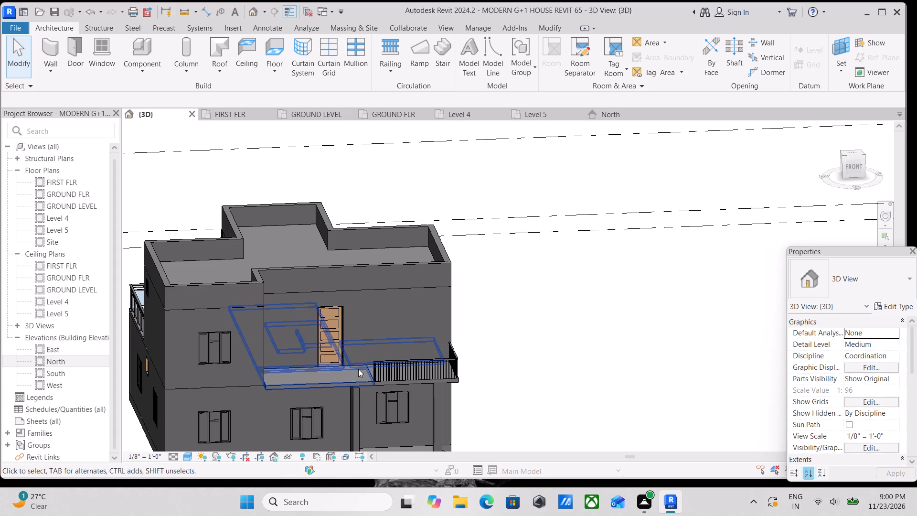
scroll(361, 364, "down", 1)
middle_click_drag(359, 364, 358, 411, "shift")
middle_click_drag(386, 325, 469, 111)
scroll(469, 118, "down", 1)
middle_click_drag(458, 152, 461, 269, "shift")
Change the first-floor front balcony's railing type to Glass Panel - Bottom Fill.
left_click(500, 266)
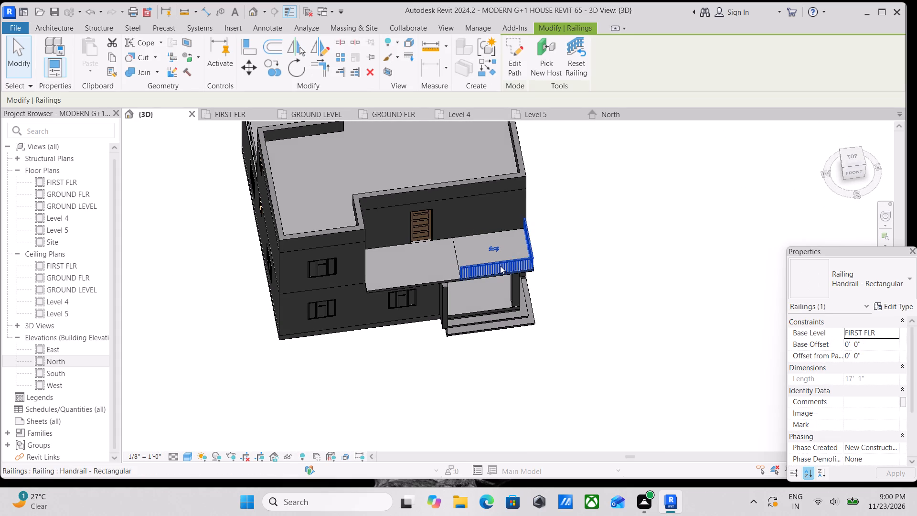
scroll(500, 266, "up", 3)
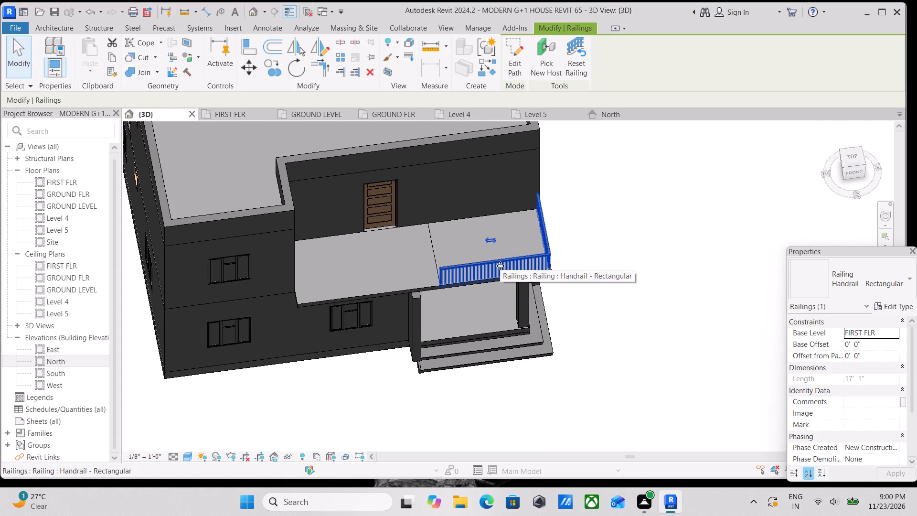
scroll(559, 257, "down", 3)
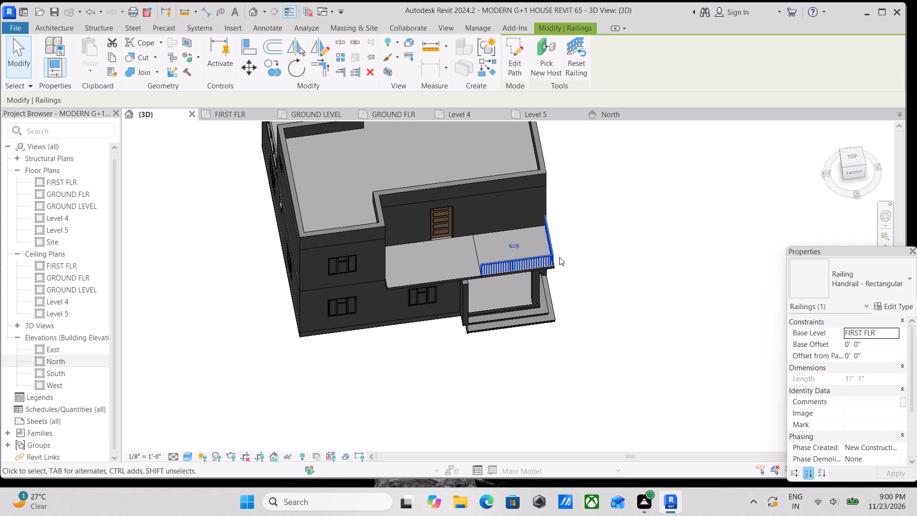
scroll(507, 259, "up", 2)
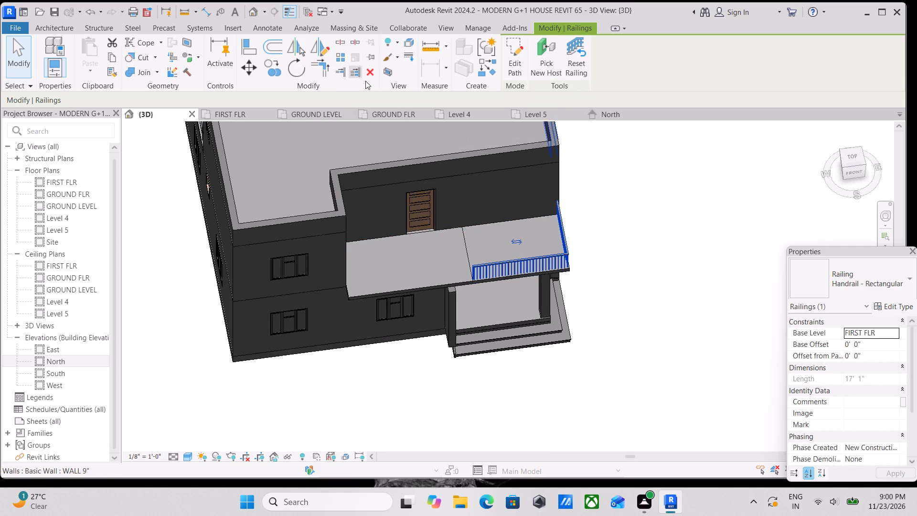
scroll(518, 261, "up", 2)
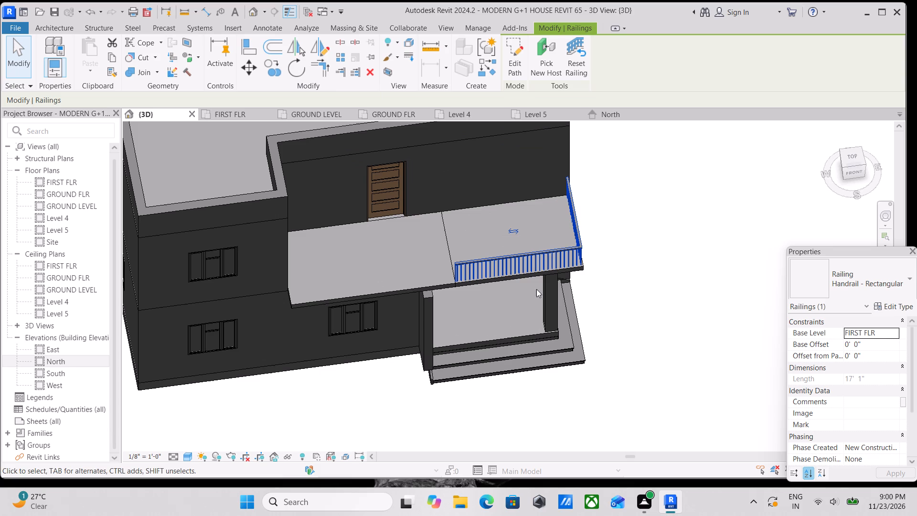
scroll(586, 281, "up", 2)
middle_click_drag(554, 252, 564, 273)
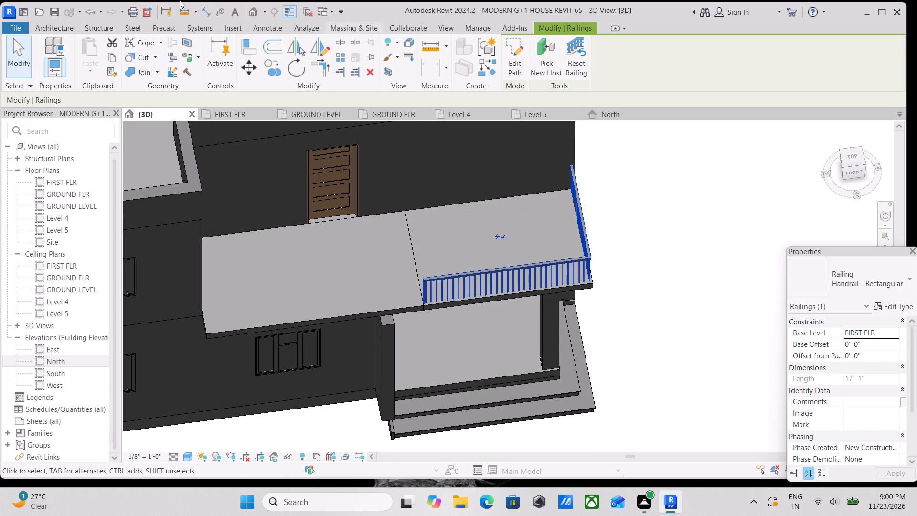
left_click(62, 22)
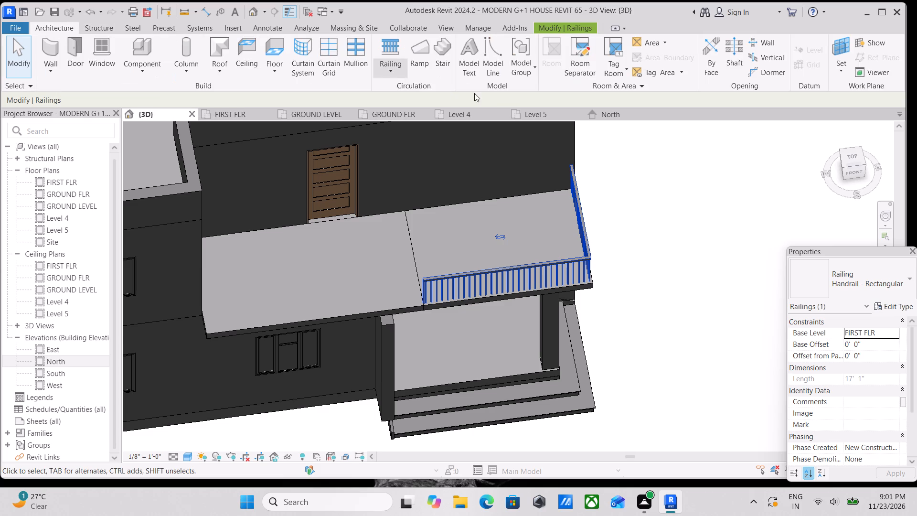
scroll(568, 229, "up", 3)
scroll(565, 277, "down", 1)
middle_click_drag(562, 279, 522, 322)
scroll(523, 321, "up", 1)
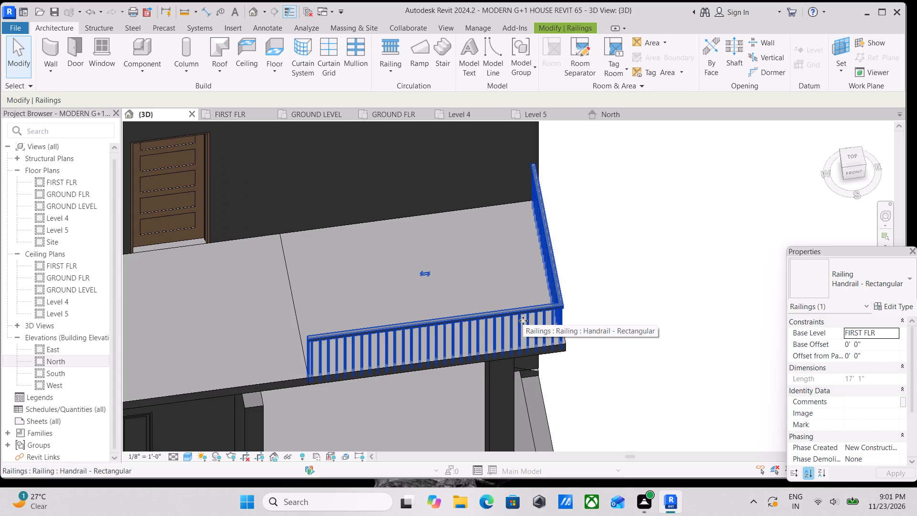
scroll(523, 321, "up", 1)
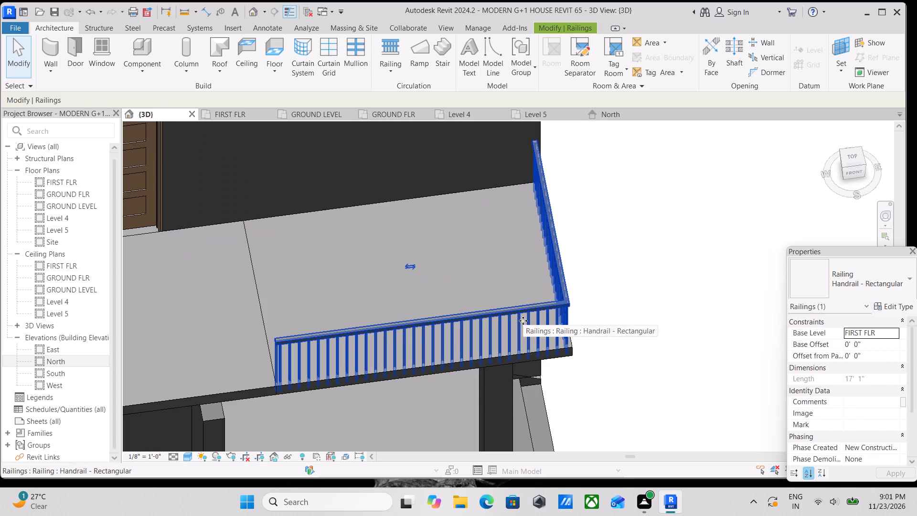
scroll(523, 321, "down", 3)
scroll(493, 246, "down", 1)
middle_click_drag(493, 246, 561, 266)
scroll(286, 130, "down", 1)
scroll(504, 338, "up", 2)
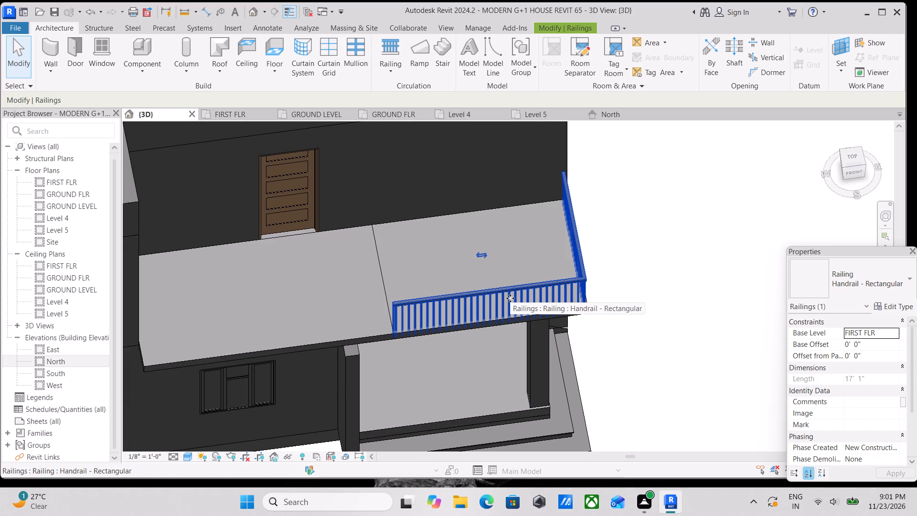
scroll(510, 298, "up", 2)
scroll(477, 298, "down", 1)
middle_click_drag(477, 298, 540, 289)
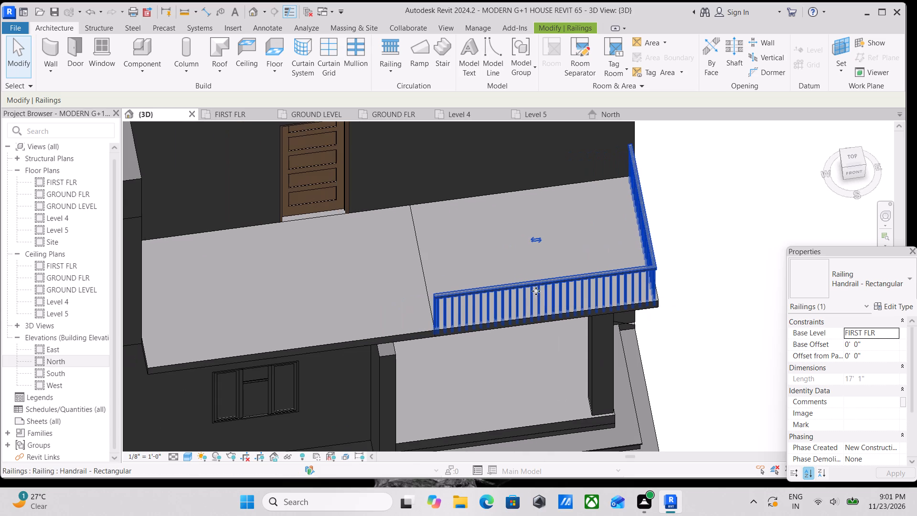
middle_click_drag(508, 297, 602, 338)
scroll(579, 328, "up", 1)
scroll(578, 328, "down", 3)
middle_click_drag(578, 327, 506, 283)
scroll(520, 306, "down", 1)
middle_click_drag(521, 307, 573, 349)
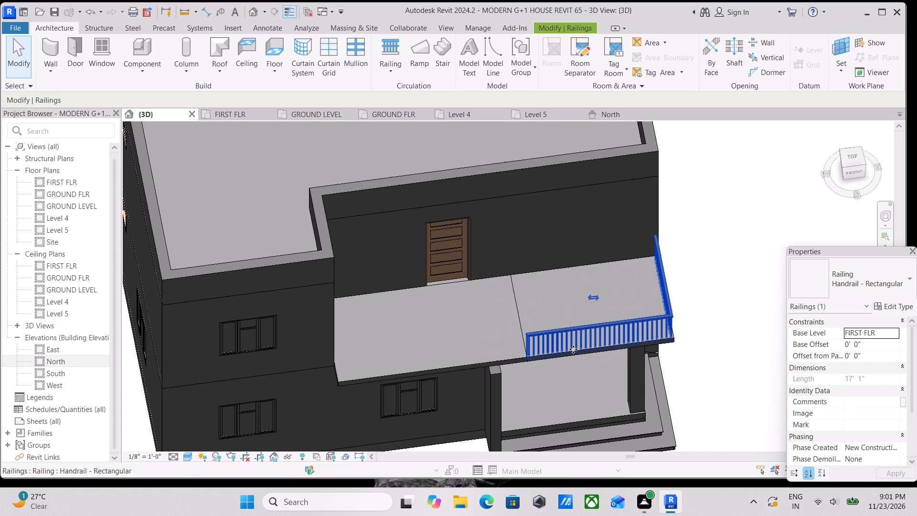
scroll(573, 349, "up", 1)
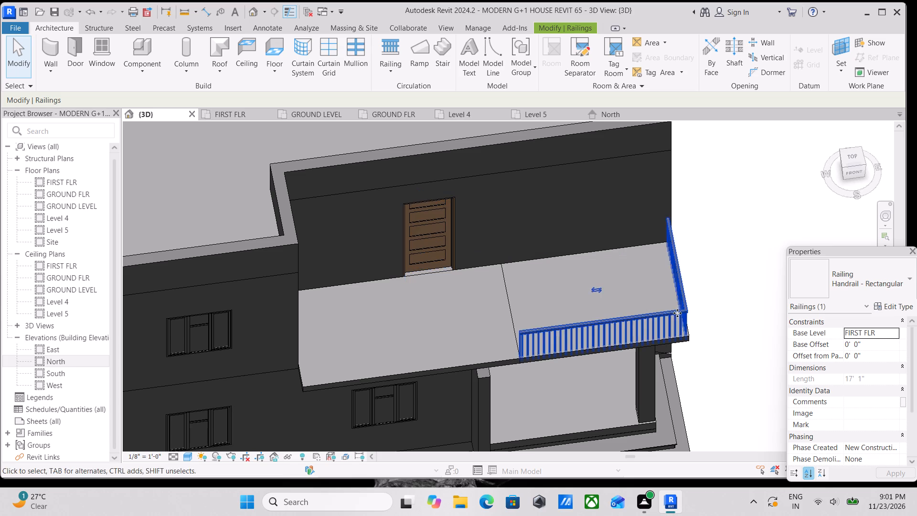
scroll(671, 338, "up", 2)
middle_click_drag(585, 287, 477, 280)
scroll(582, 306, "up", 1)
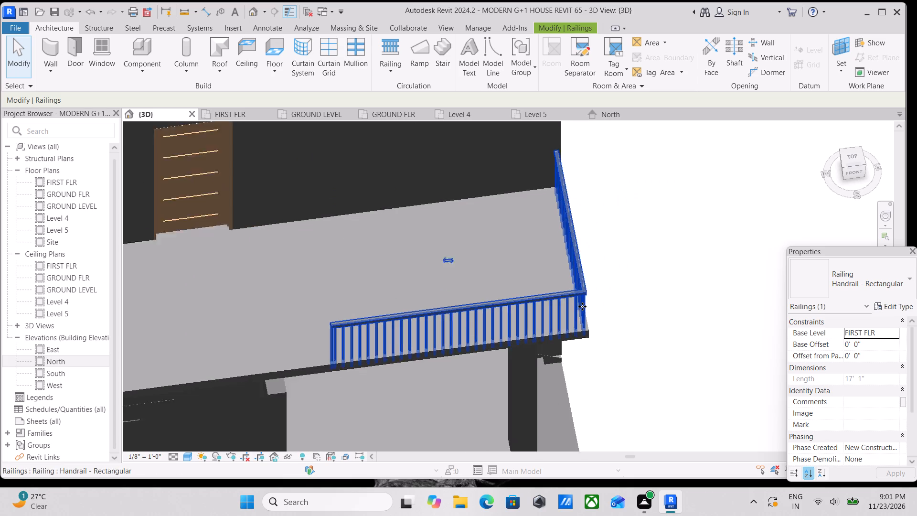
scroll(582, 306, "up", 1)
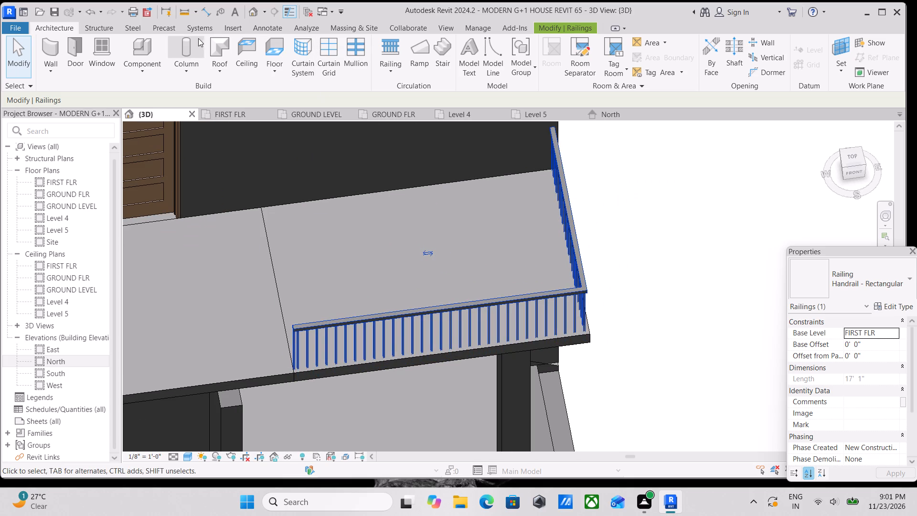
scroll(539, 340, "down", 1)
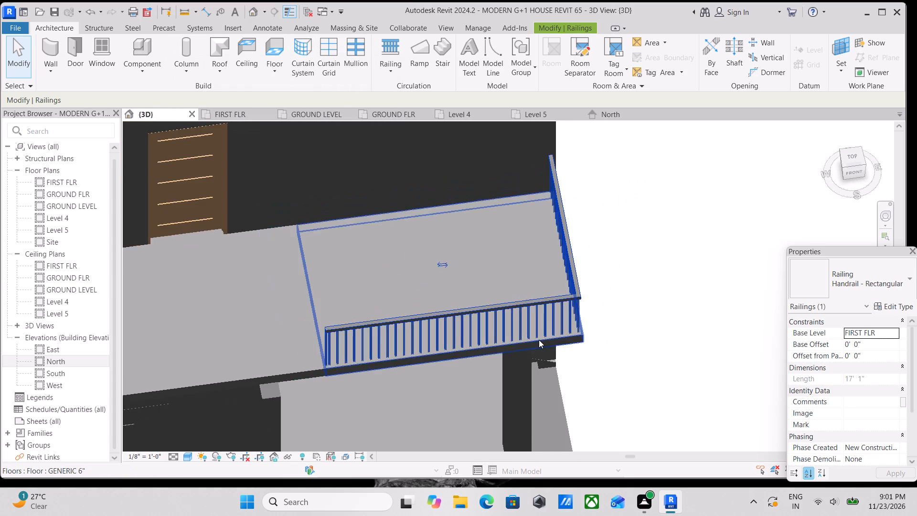
scroll(539, 340, "down", 1)
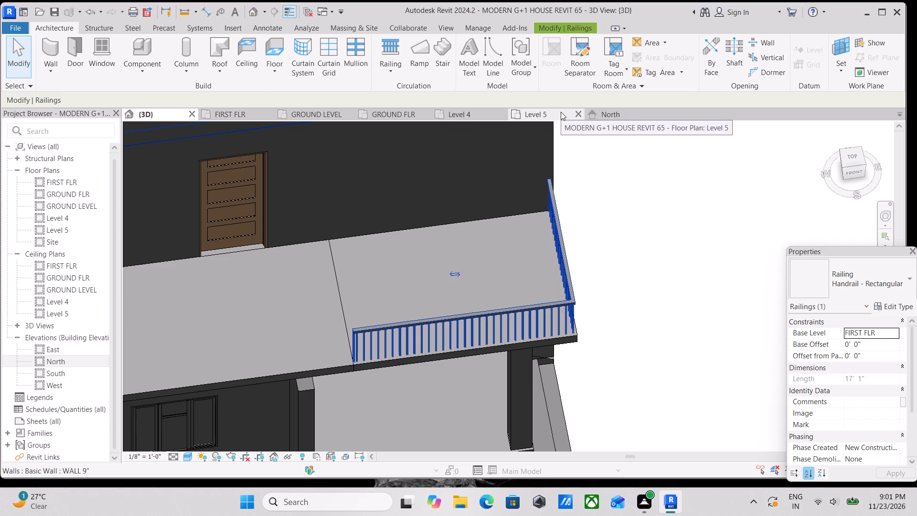
scroll(550, 342, "down", 2)
middle_click_drag(550, 342, 622, 348)
scroll(621, 348, "down", 1)
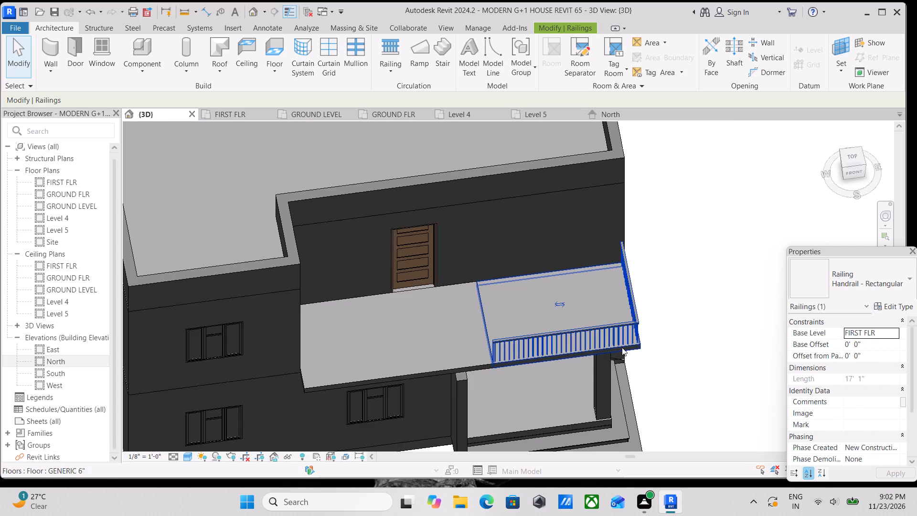
scroll(585, 334, "up", 3)
scroll(584, 333, "down", 1)
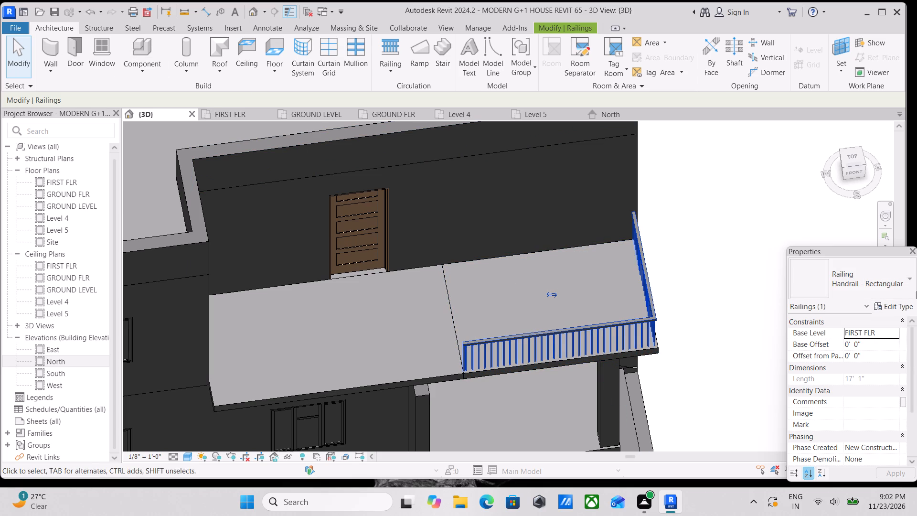
left_click(898, 274)
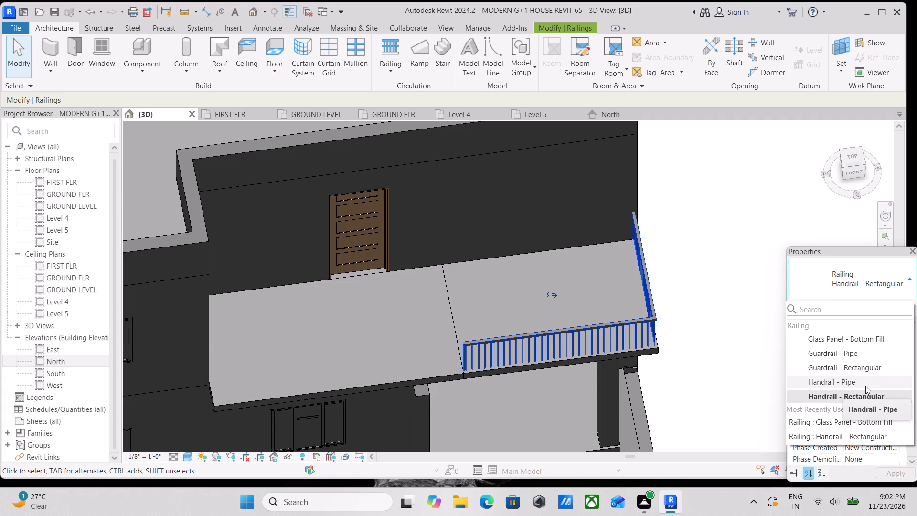
left_click(865, 335)
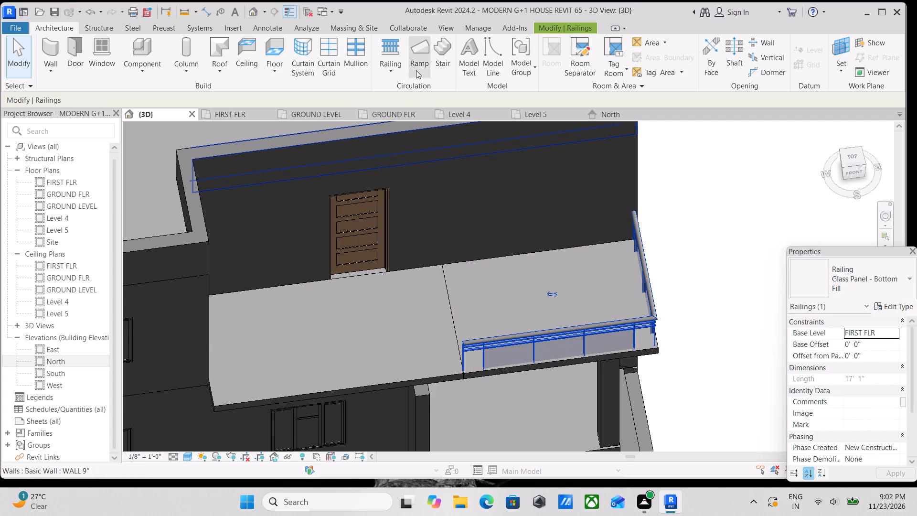
middle_click_drag(597, 331, 601, 355)
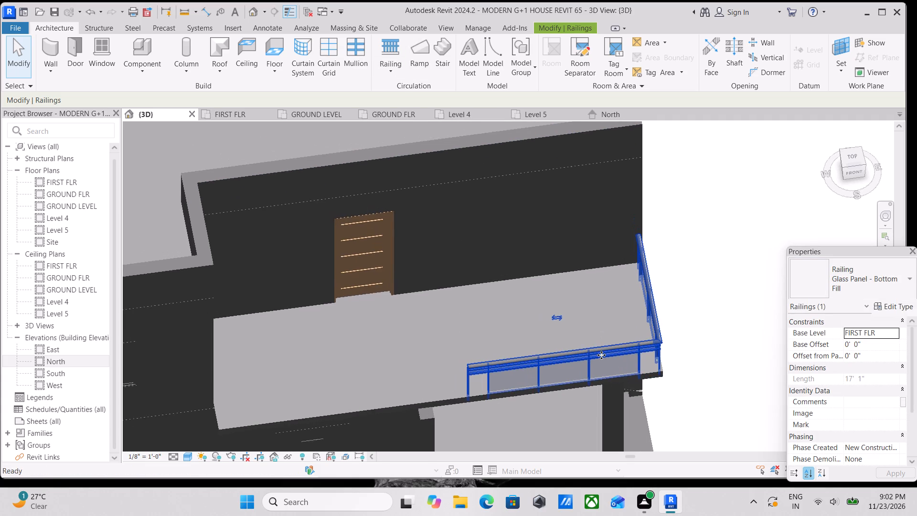
key("Escape")
Open the first-floor front balcony railing's path for editing and stretch its front line westward to about 23' 0" long.
left_click(652, 342)
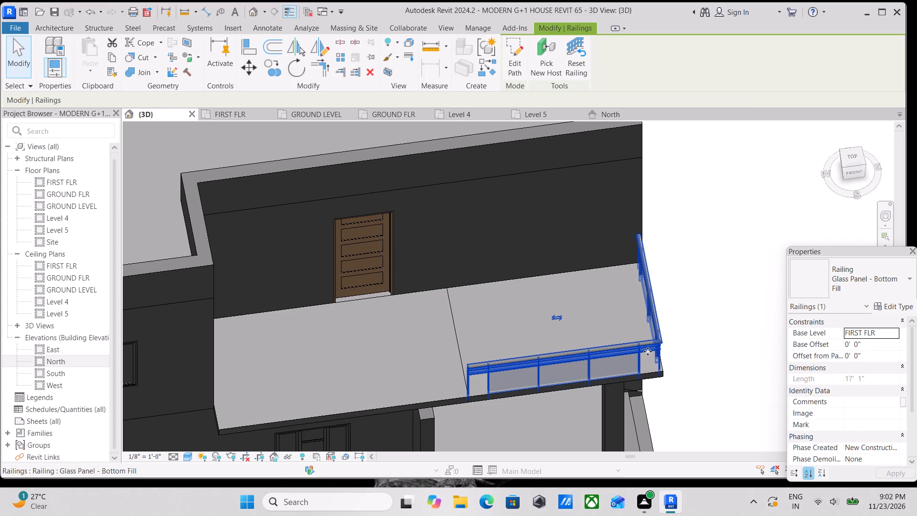
scroll(553, 419, "down", 2)
middle_click_drag(560, 398, 552, 424, "shift")
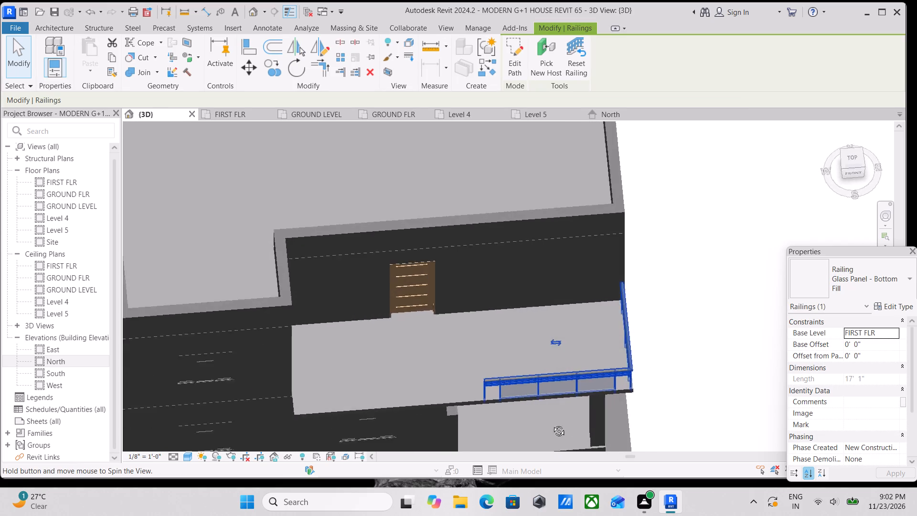
middle_click_drag(552, 424, 478, 361, "shift")
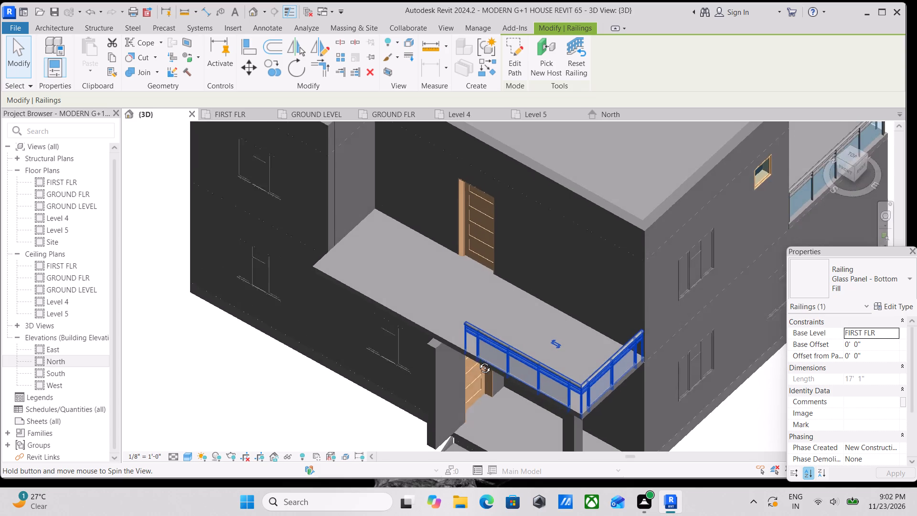
middle_click_drag(478, 361, 508, 392, "shift")
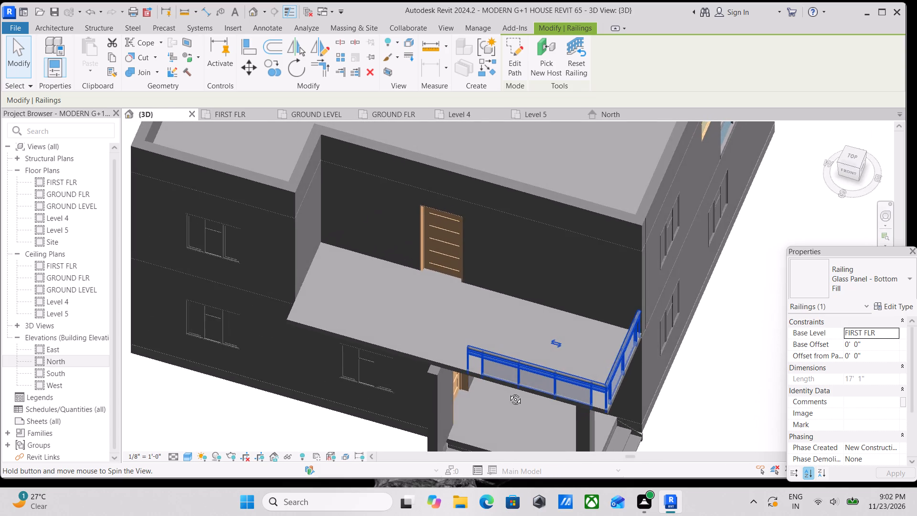
middle_click_drag(508, 392, 503, 392, "shift")
left_click(509, 72)
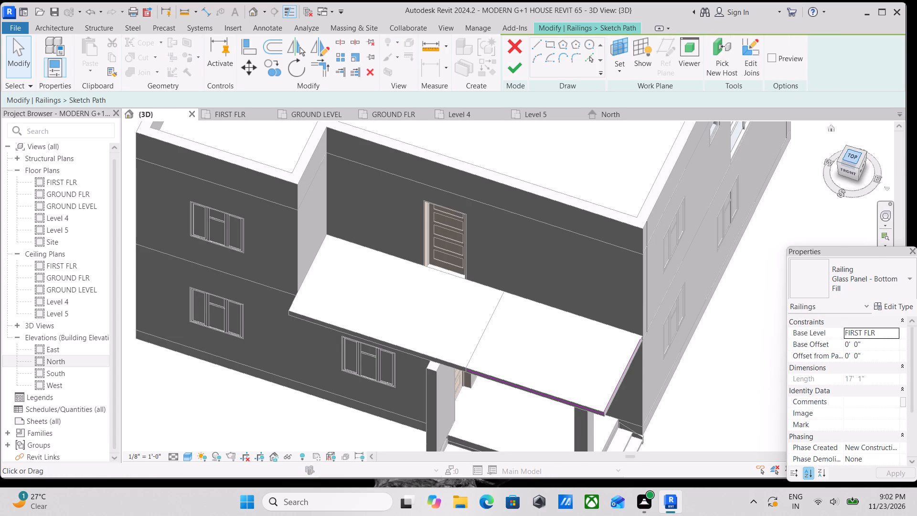
left_click(844, 161)
scroll(606, 391, "up", 4)
scroll(469, 294, "up", 4)
left_click(851, 156)
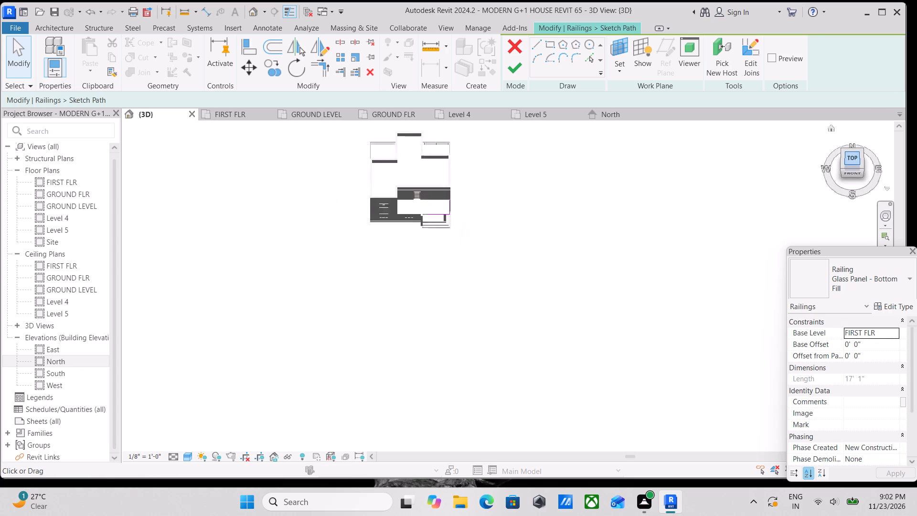
scroll(557, 356, "up", 4)
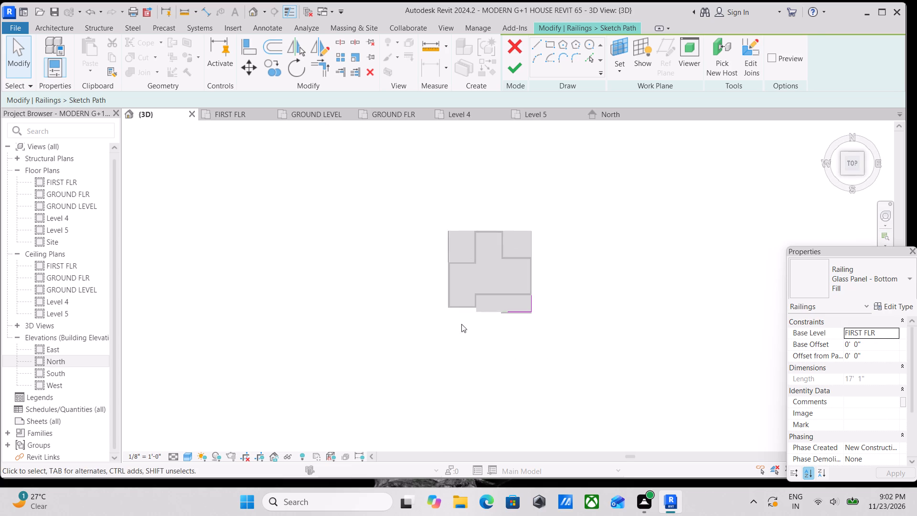
scroll(485, 308, "up", 12)
left_click(512, 303)
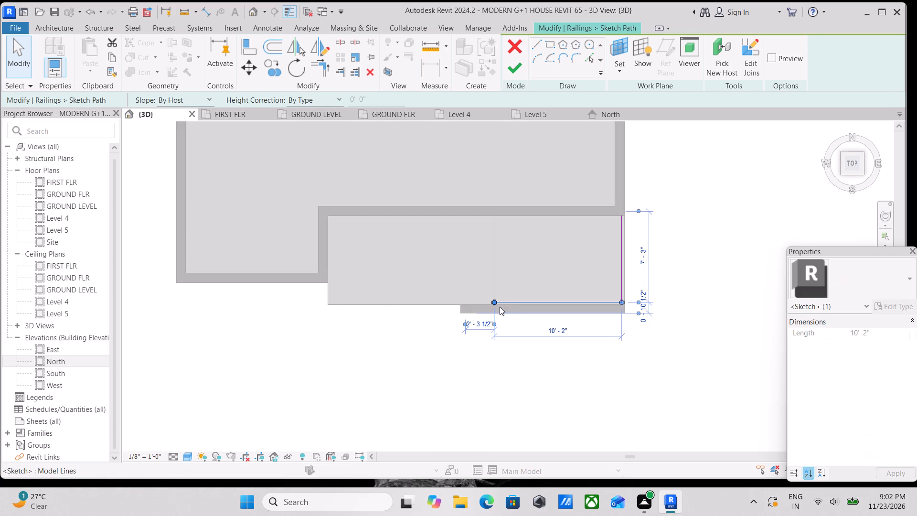
left_click_drag(491, 303, 406, 304)
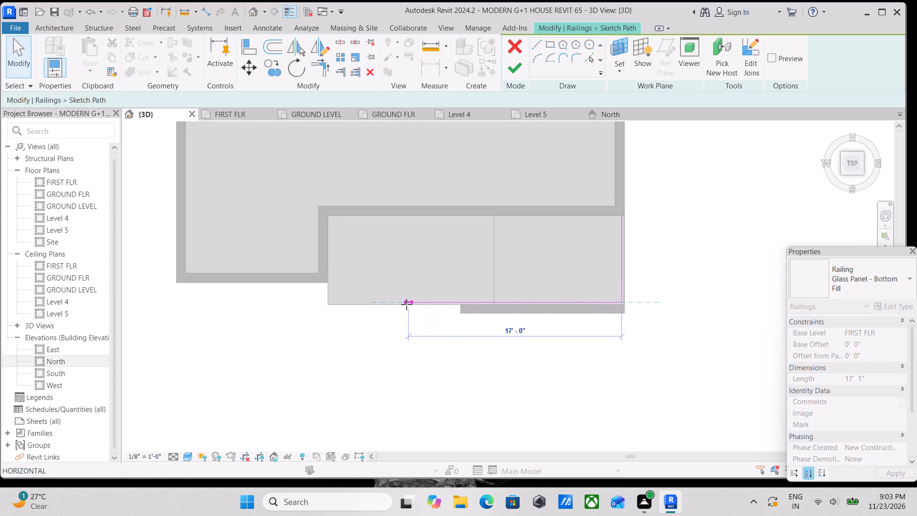
left_click_drag(406, 304, 334, 309)
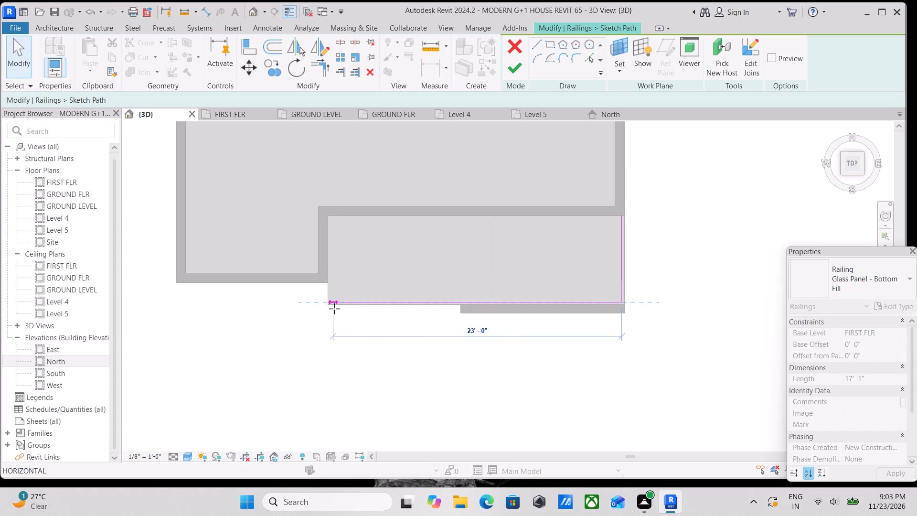
left_click_drag(334, 309, 333, 309)
Extend the front path line's west end to the balcony slab's west edge, for a length of about 23' 5".
scroll(331, 301, "up", 2)
scroll(377, 309, "up", 1)
middle_click_drag(381, 311, 408, 326)
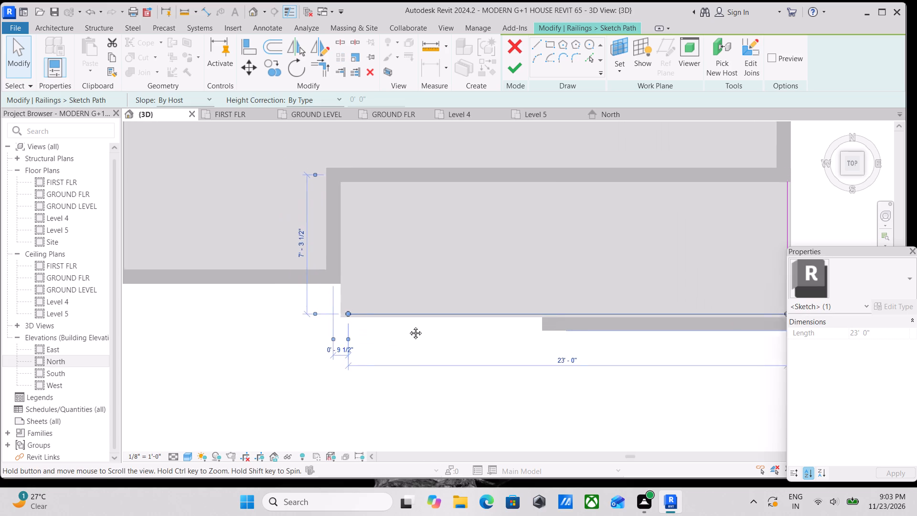
middle_click_drag(408, 326, 446, 340)
scroll(407, 333, "up", 3)
left_click_drag(386, 329, 378, 329)
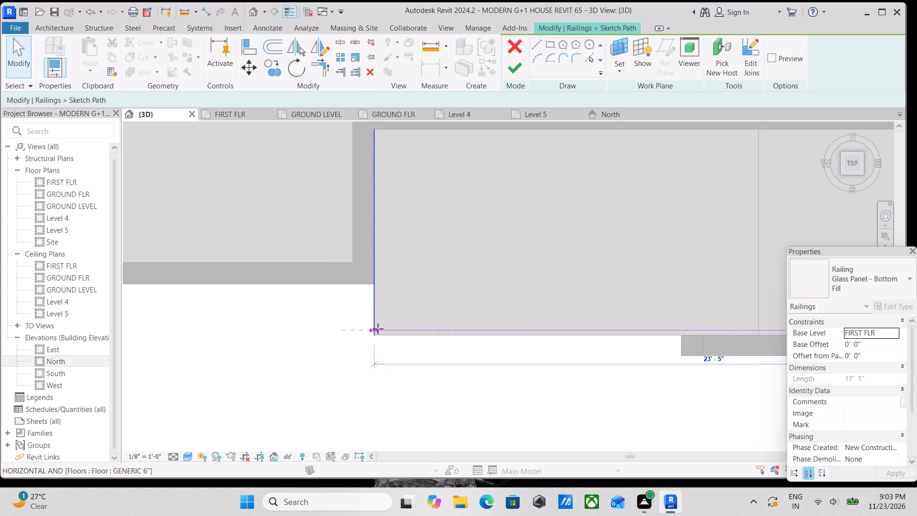
left_click_drag(378, 329, 379, 329)
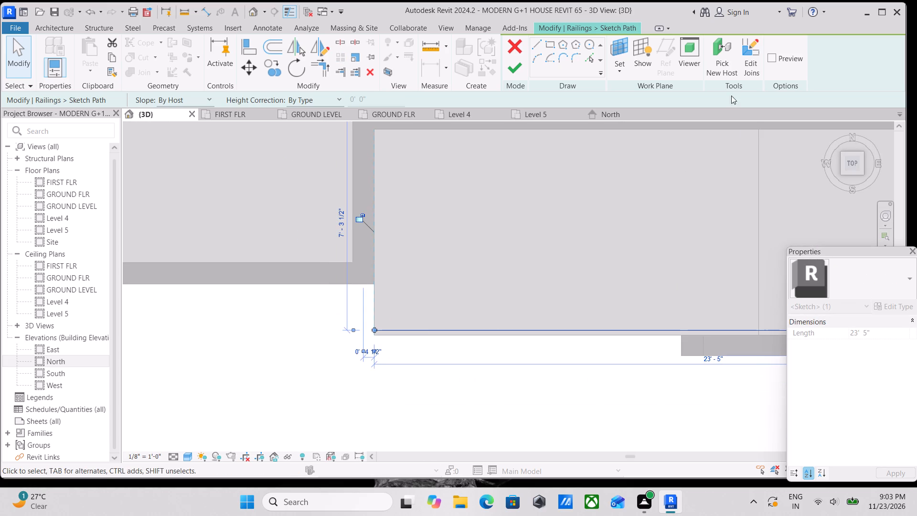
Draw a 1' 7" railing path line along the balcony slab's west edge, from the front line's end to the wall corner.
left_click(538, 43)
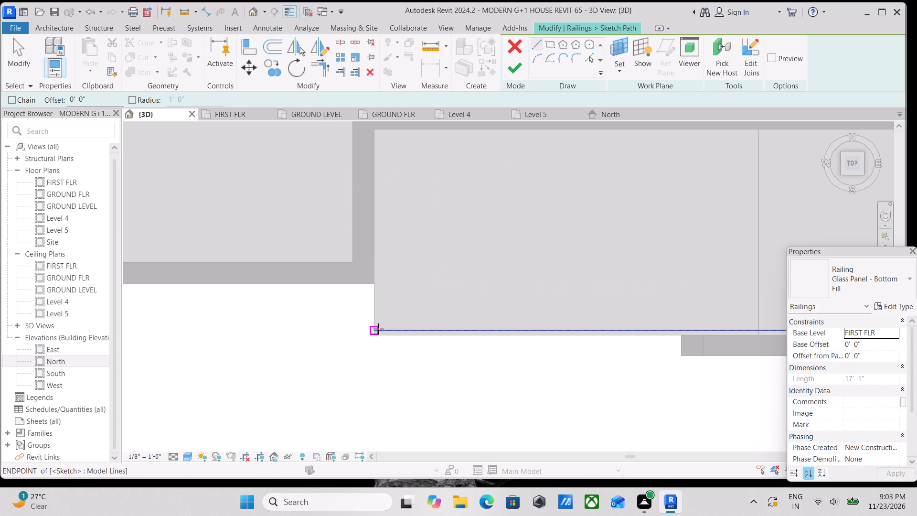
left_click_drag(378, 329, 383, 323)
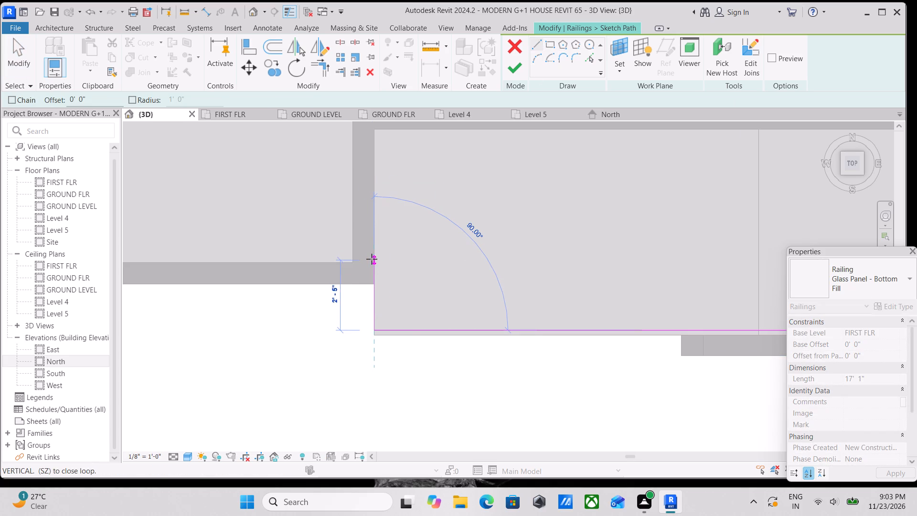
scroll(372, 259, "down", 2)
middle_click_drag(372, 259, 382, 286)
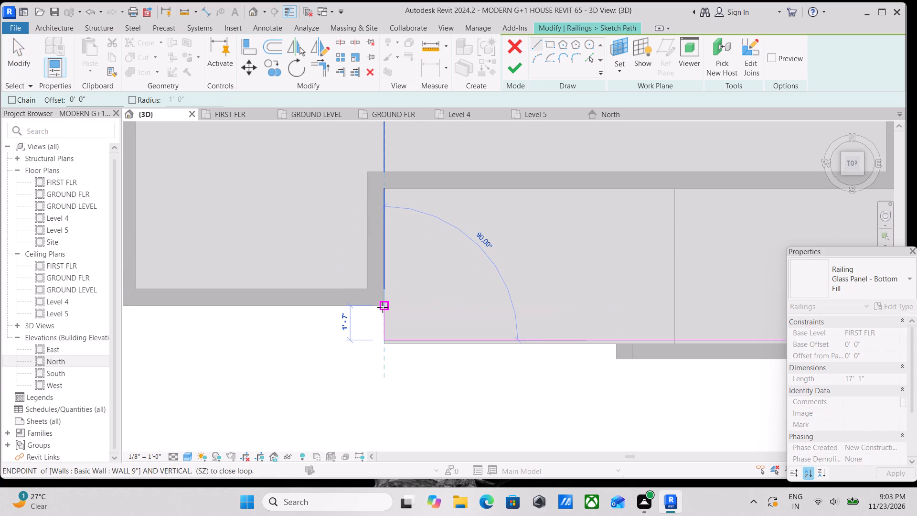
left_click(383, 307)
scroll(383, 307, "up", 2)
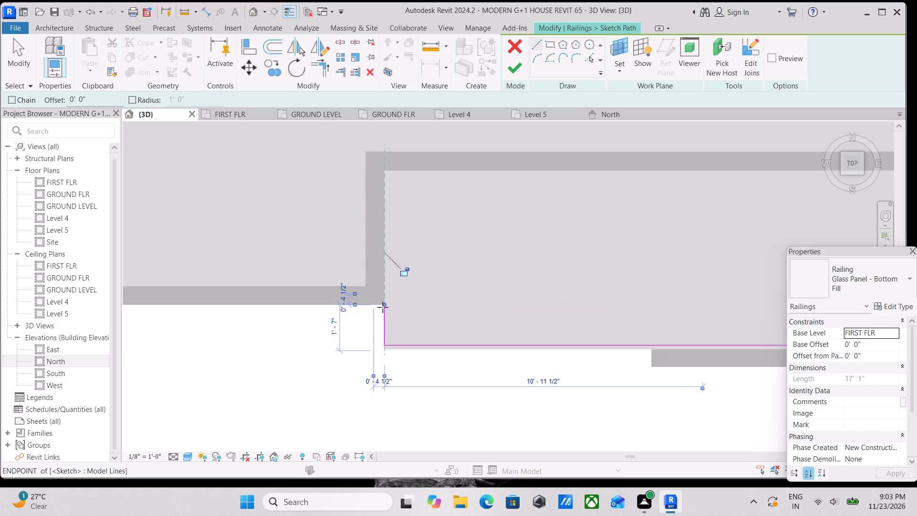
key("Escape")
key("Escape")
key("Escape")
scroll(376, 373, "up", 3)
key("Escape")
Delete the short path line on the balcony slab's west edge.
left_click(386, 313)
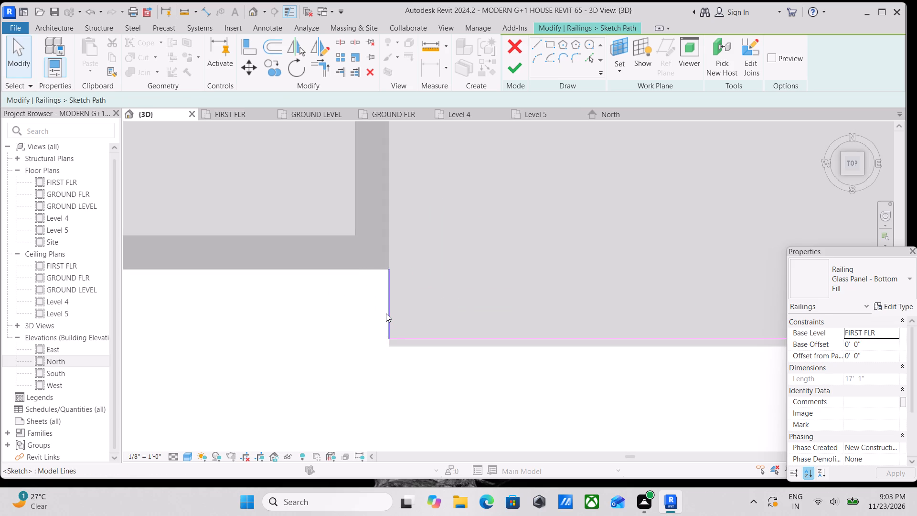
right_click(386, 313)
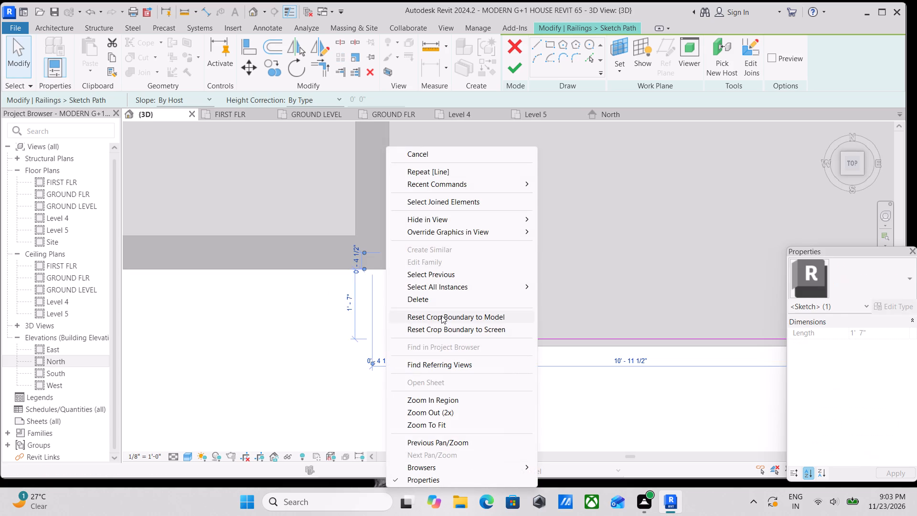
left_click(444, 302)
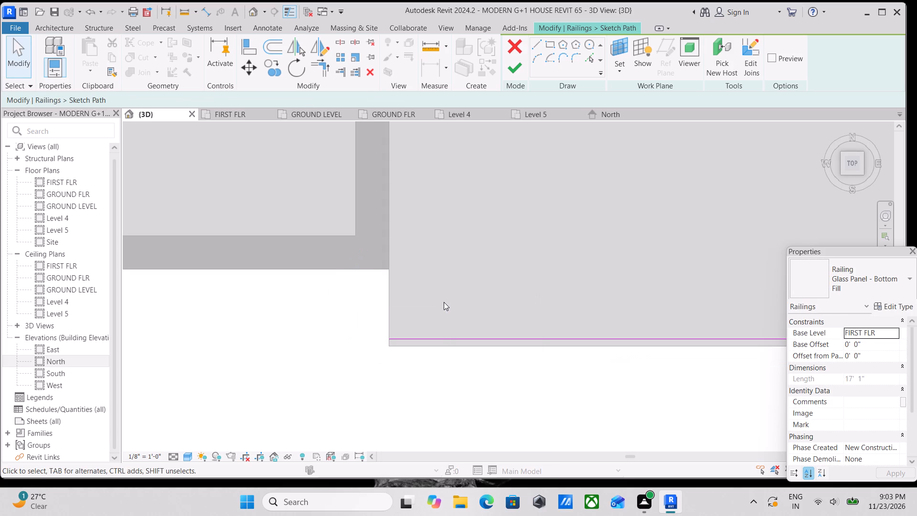
Draw a 2' 1 1/2" path line offset 2" inside the slab's west edge, from the slab's front corner back along the wall.
left_click(534, 45)
left_click_drag(94, 103, 55, 103)
key("2")
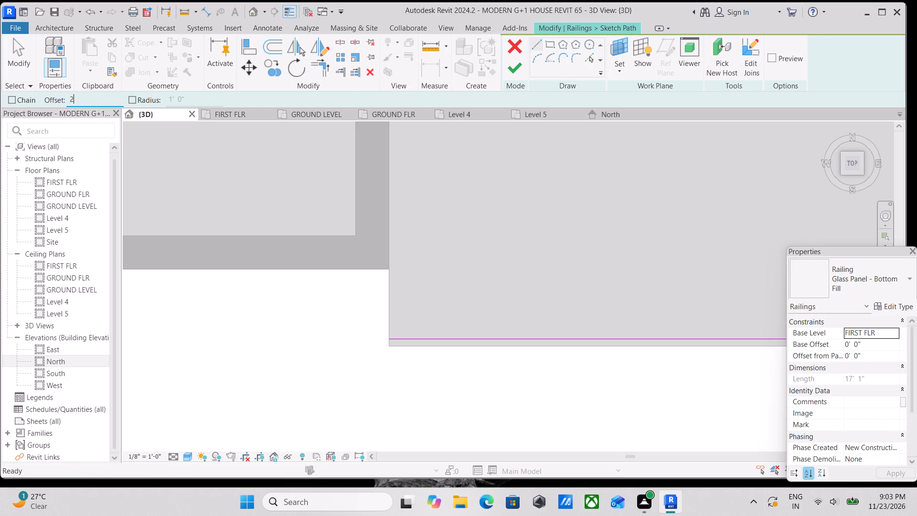
key("shift+quotedbl")
key("Return")
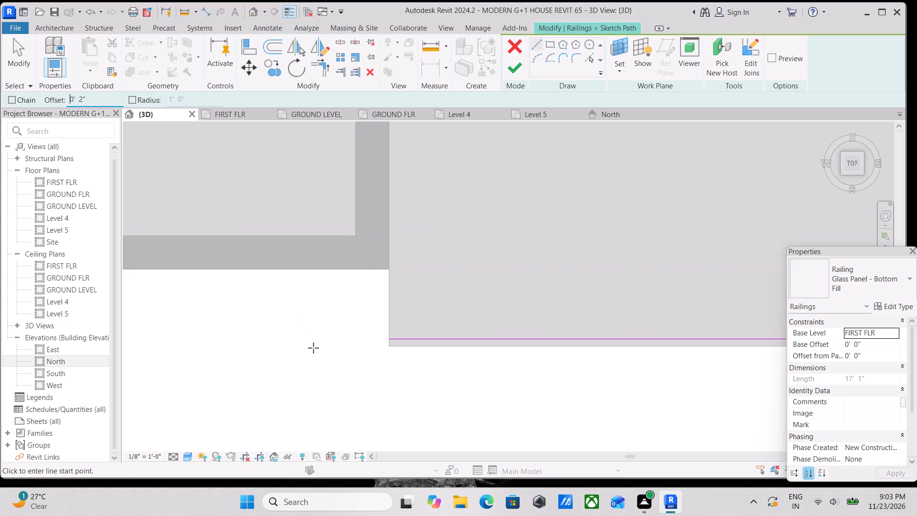
left_click(392, 347)
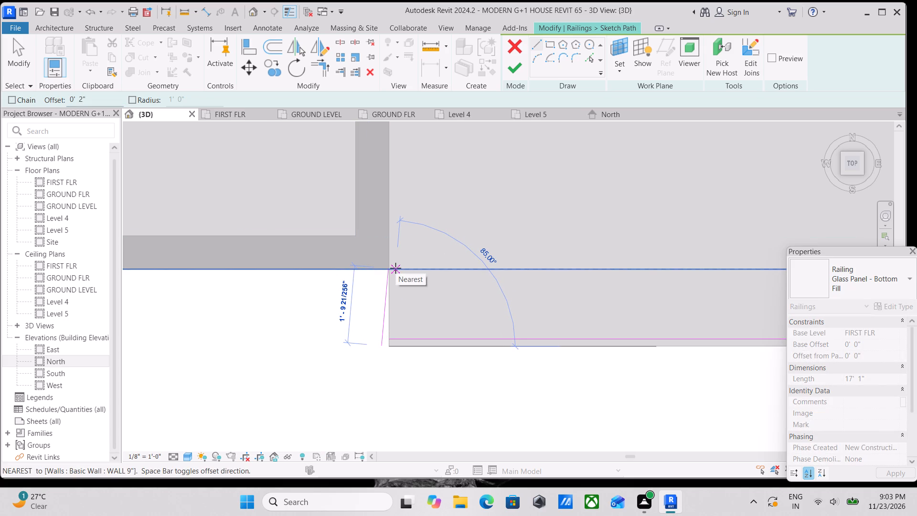
key("space")
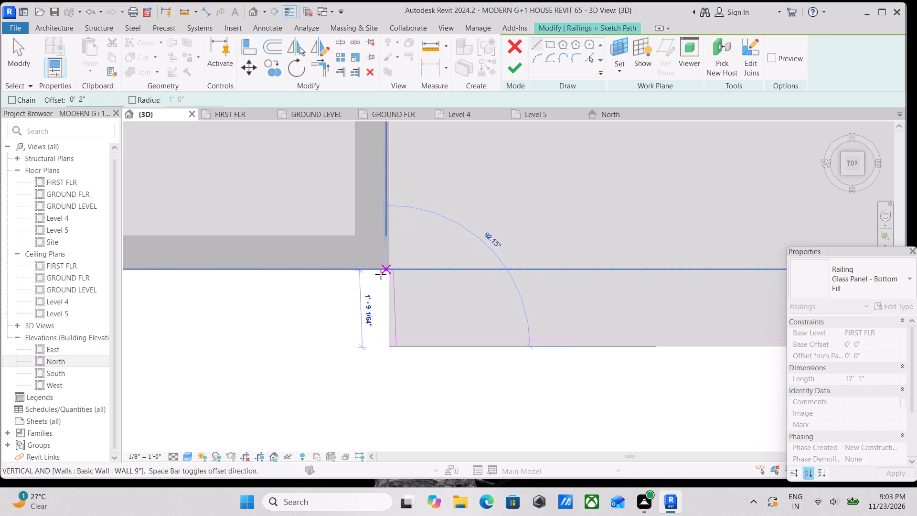
left_click(394, 250)
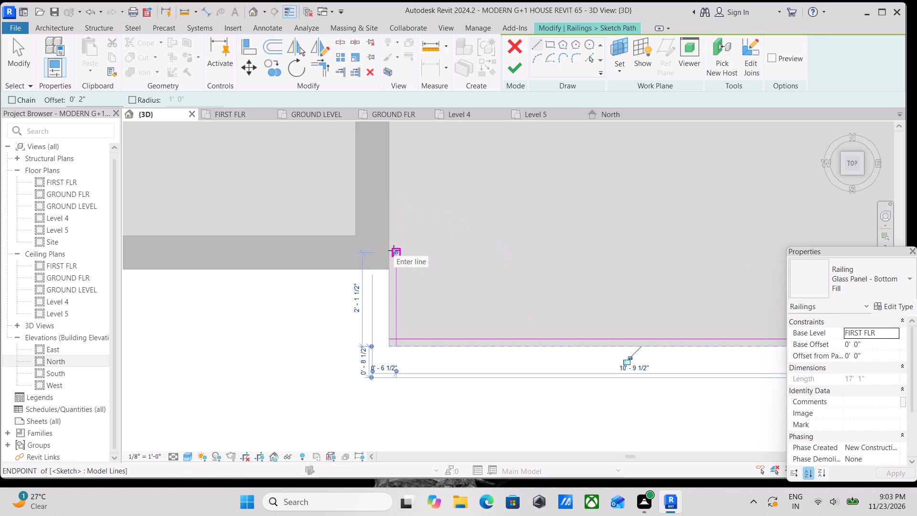
key("Escape")
key("Escape")
scroll(397, 363, "up", 3)
key("Escape")
key("Escape")
key("Escape")
scroll(395, 311, "up", 3)
key("Escape")
Shorten the west return line to 1' 11 1/2" and the front line to 23' 3" so they meet at the corner, and finish the path.
scroll(396, 331, "up", 3)
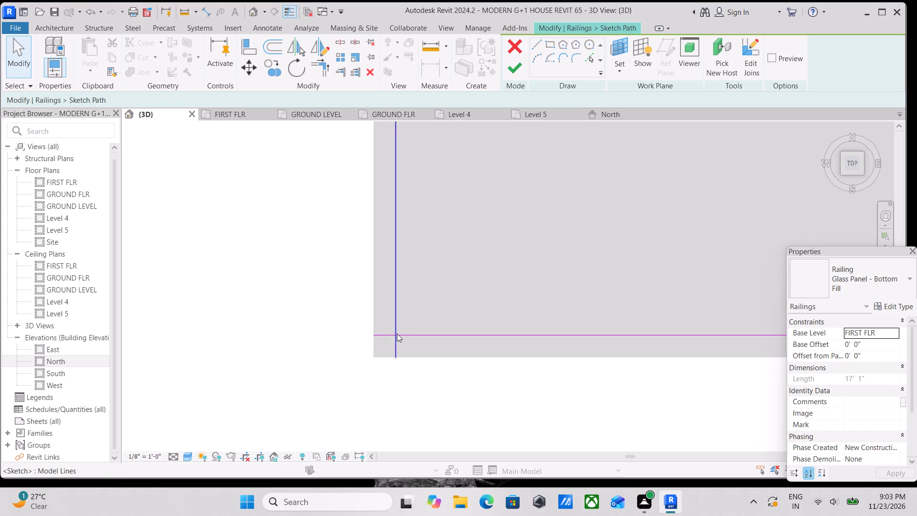
left_click(393, 352)
scroll(392, 363, "up", 2)
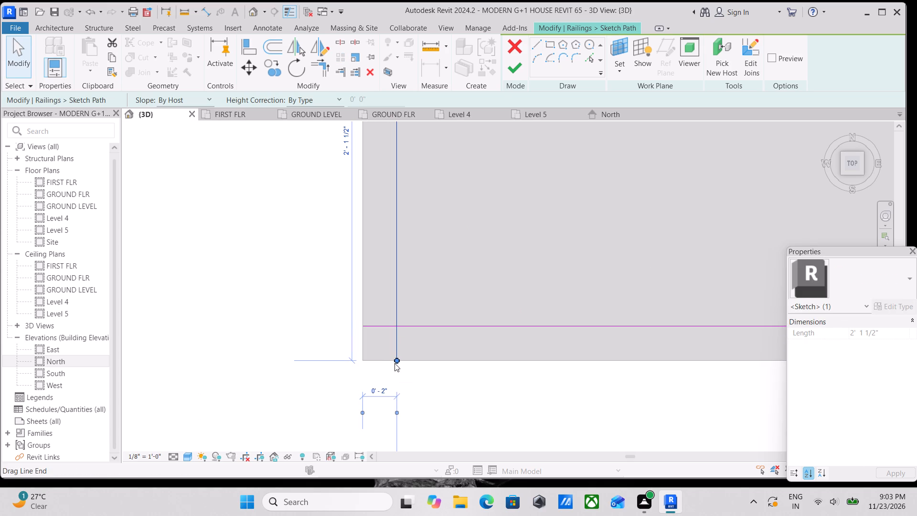
scroll(395, 365, "up", 1)
left_click_drag(397, 357, 402, 322)
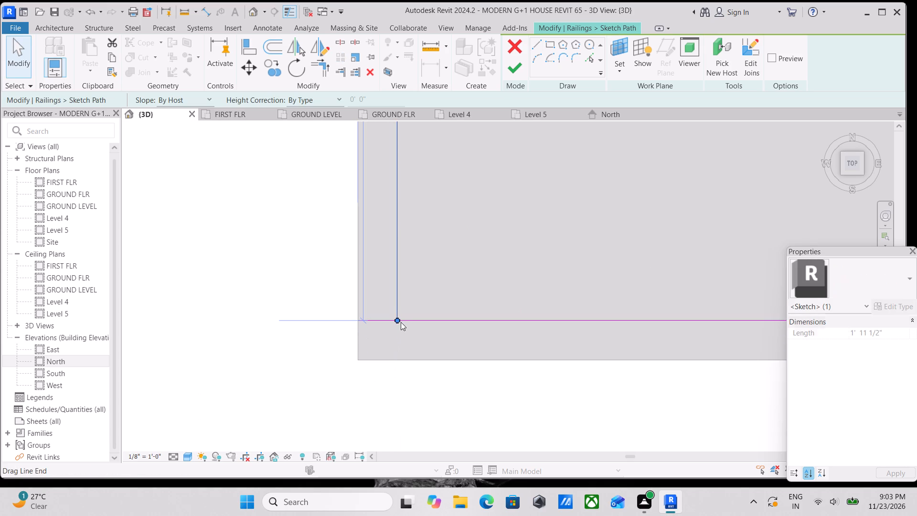
left_click(371, 318)
left_click_drag(358, 321, 362, 321)
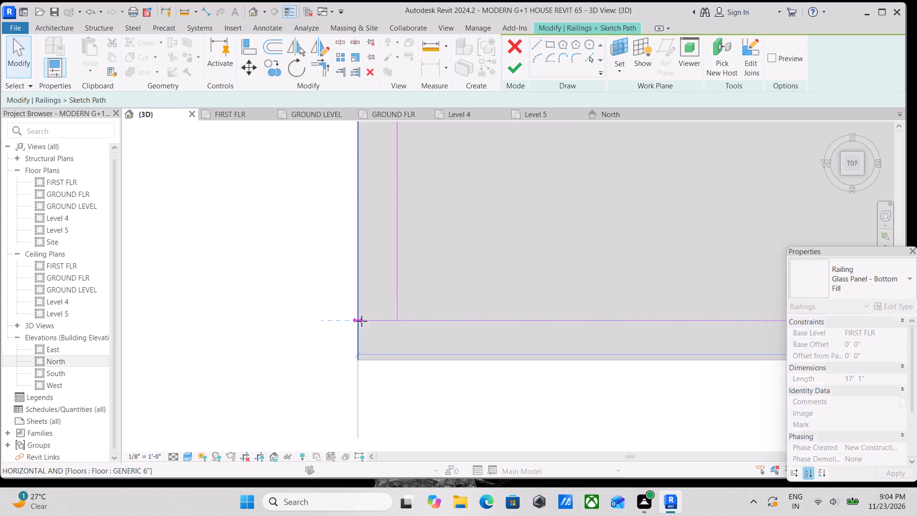
left_click_drag(362, 321, 399, 323)
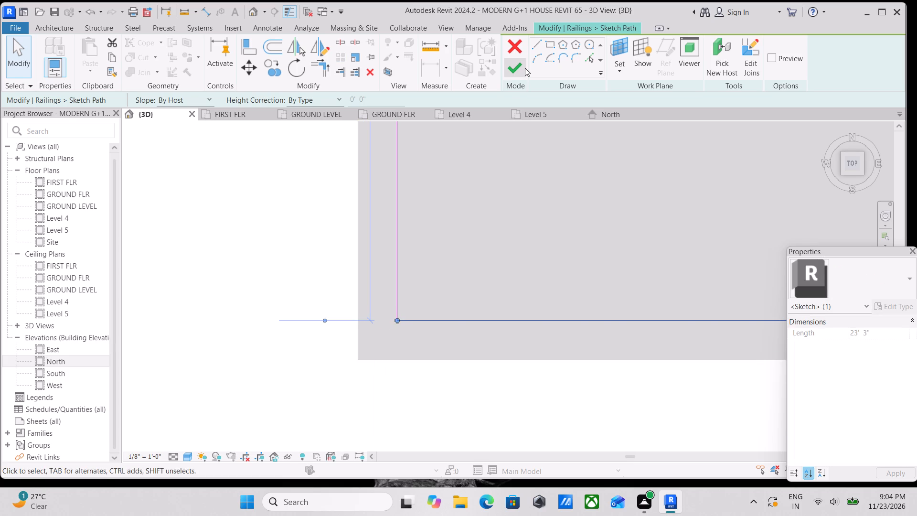
left_click(525, 67)
Examine the extended front balcony railing from above and in the front-right isometric view, along with the house around it.
scroll(526, 305, "down", 13)
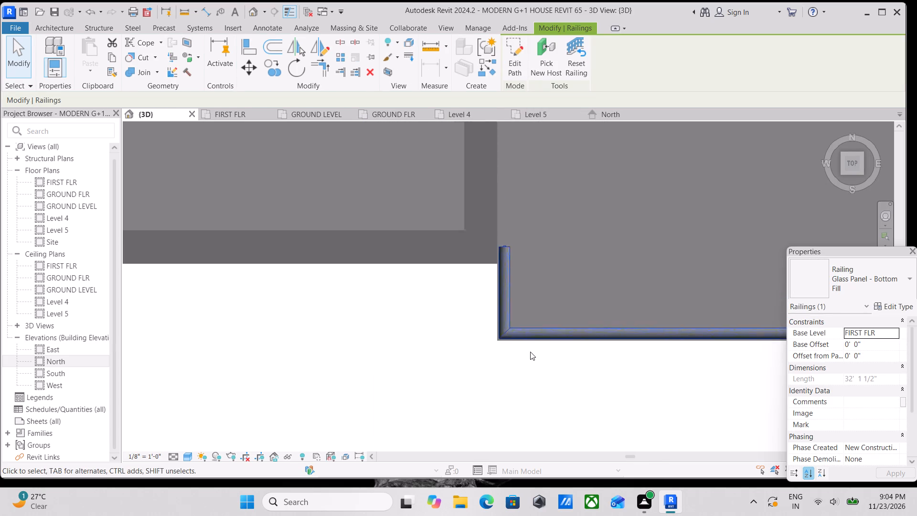
scroll(530, 352, "down", 7)
middle_click_drag(530, 355, 456, 332)
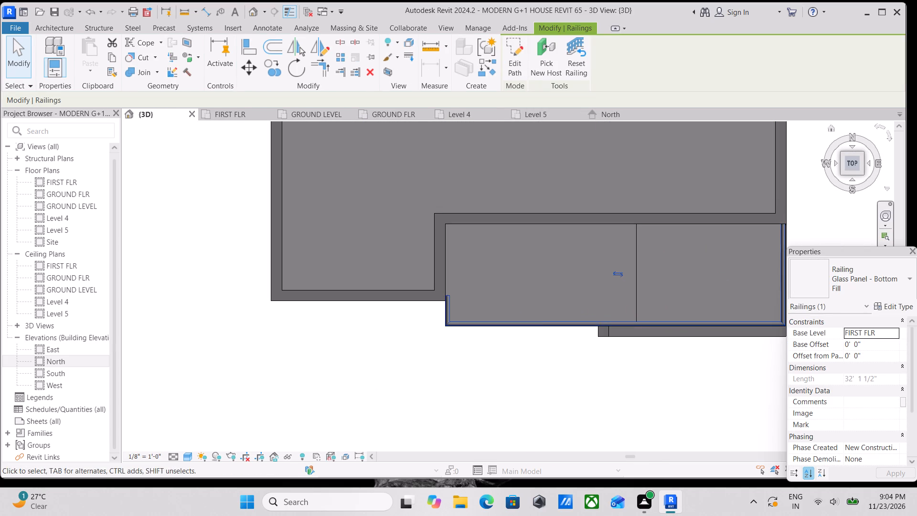
left_click(863, 172)
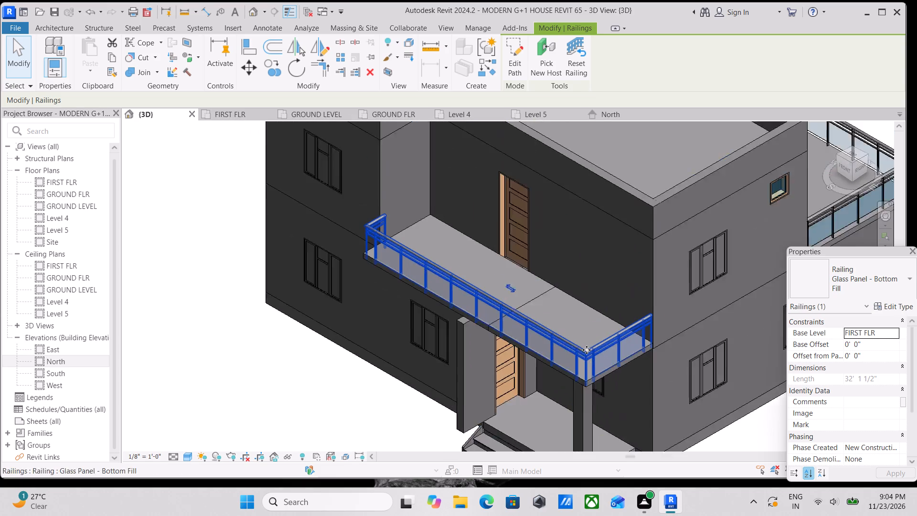
scroll(586, 350, "up", 1)
middle_click_drag(585, 349, 576, 353)
middle_click_drag(576, 351, 578, 337)
scroll(575, 343, "down", 4)
key("Escape")
middle_click_drag(576, 347, 562, 330)
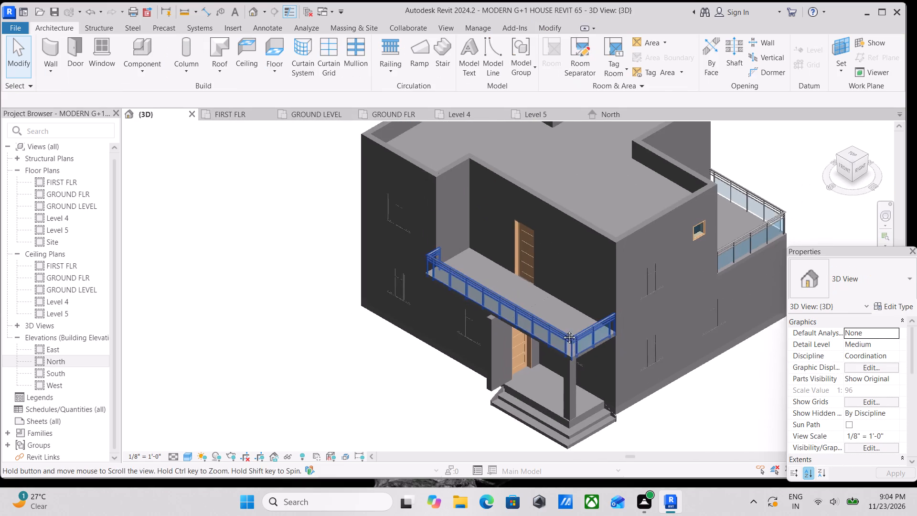
middle_click_drag(562, 330, 558, 319)
scroll(558, 319, "down", 3)
middle_click_drag(560, 319, 553, 361)
scroll(560, 319, "down", 1)
middle_click_drag(553, 363, 480, 312)
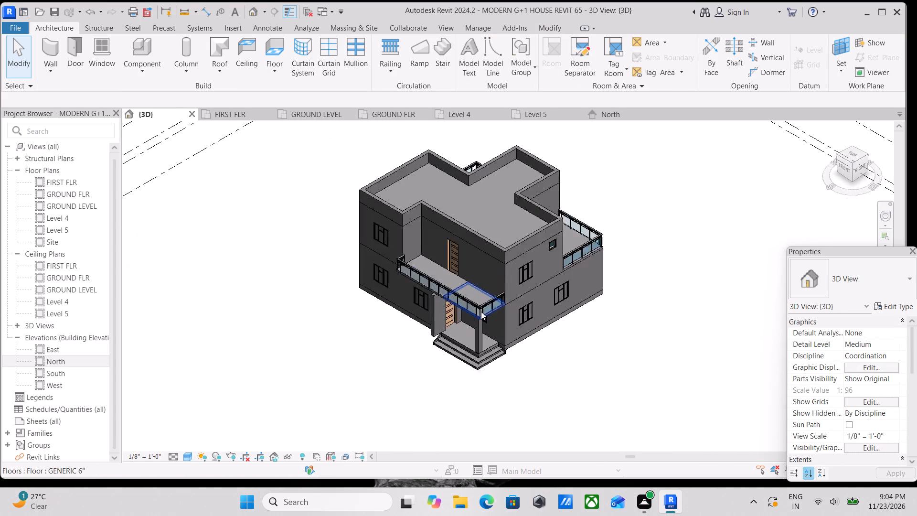
scroll(482, 312, "up", 3)
middle_click_drag(493, 336, 476, 372)
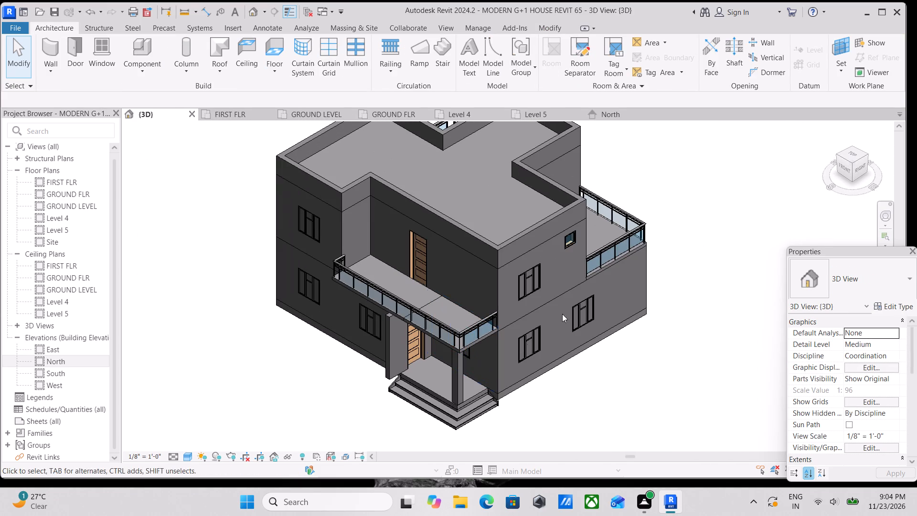
scroll(666, 311, "up", 2)
scroll(620, 307, "down", 2)
middle_click_drag(620, 307, 592, 390)
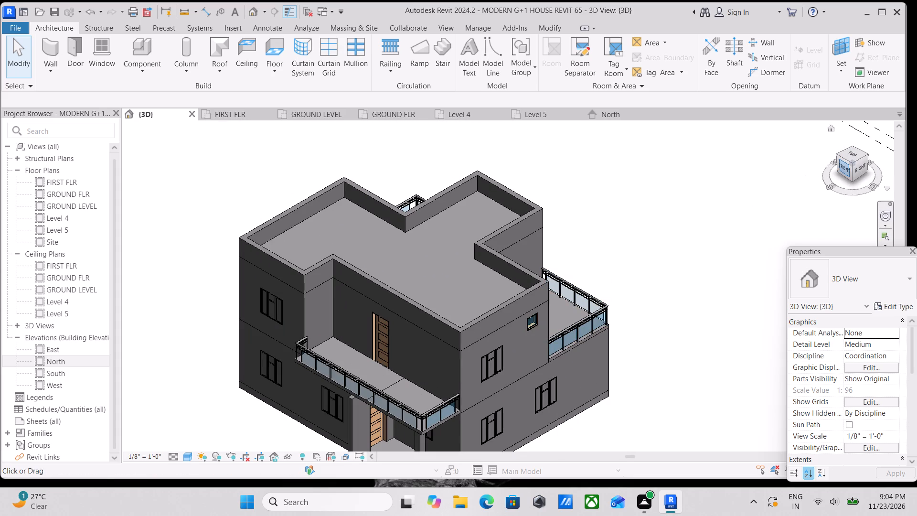
Examine the whole house in 3D level-on from its front-right corner and from slightly above.
left_click(853, 170)
scroll(606, 332, "up", 3)
scroll(506, 324, "up", 2)
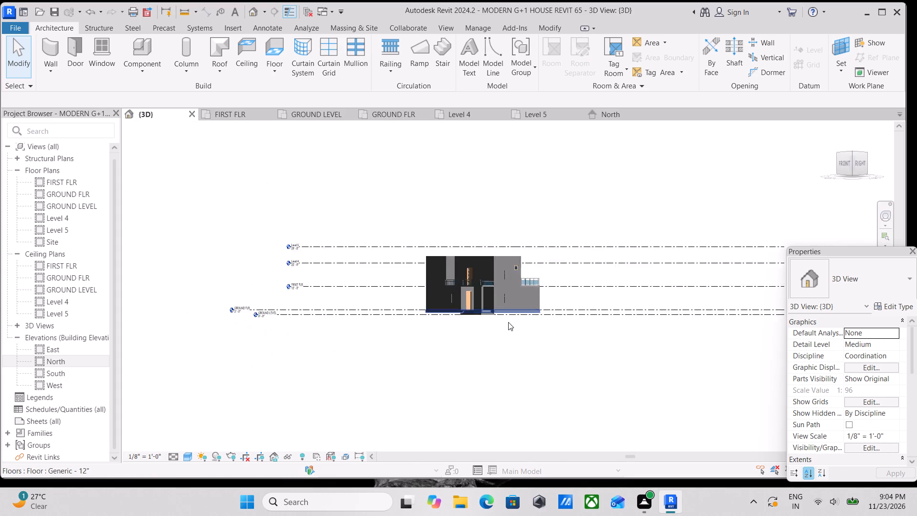
scroll(508, 322, "up", 1)
scroll(577, 295, "up", 2)
middle_click_drag(578, 298, 593, 322)
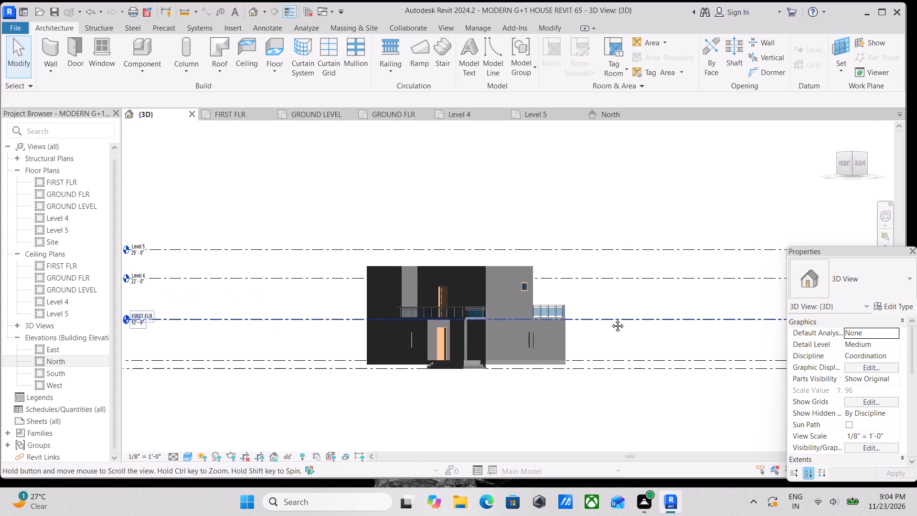
middle_click_drag(617, 303, 589, 380, "shift")
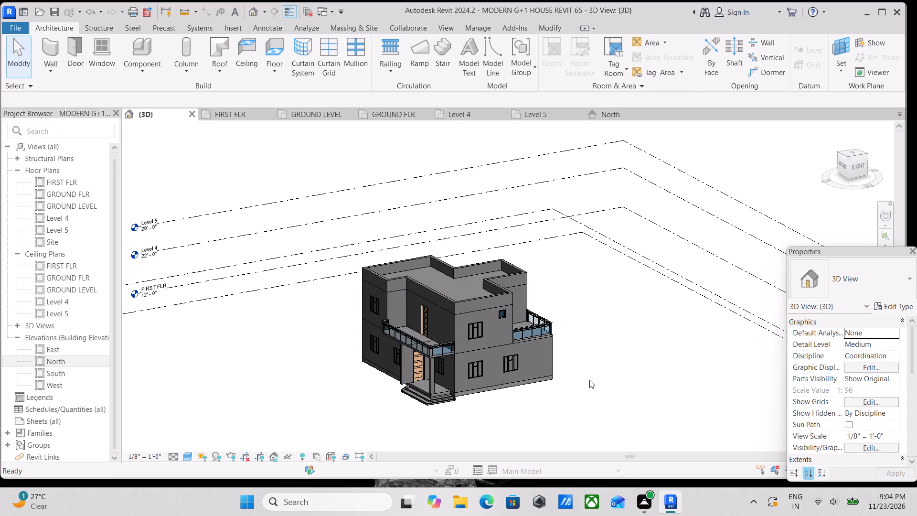
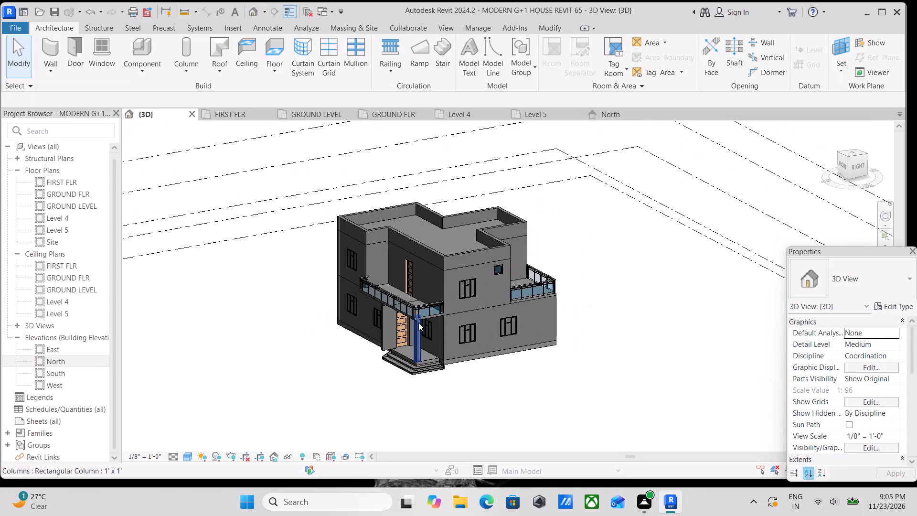
Examine the house's front entrance, porch steps, balconies and right side wall in the 3D view.
scroll(421, 359, "up", 3)
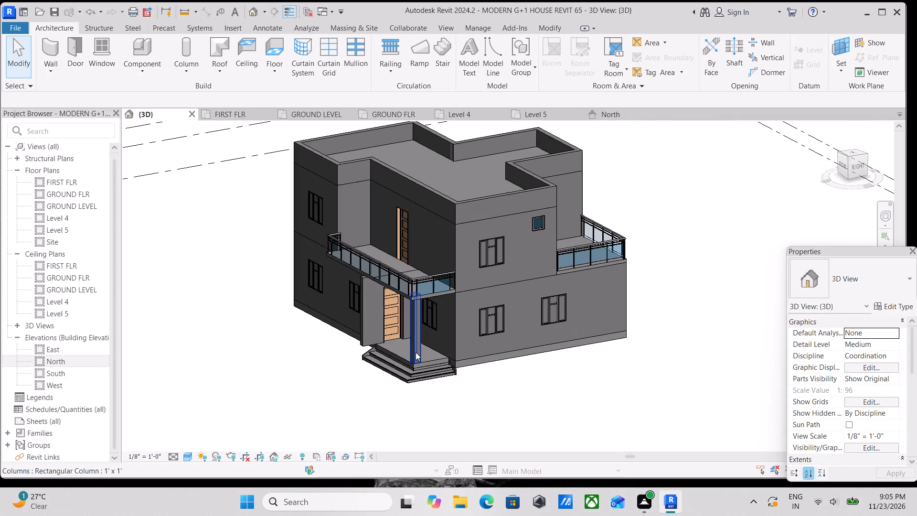
scroll(417, 358, "up", 4)
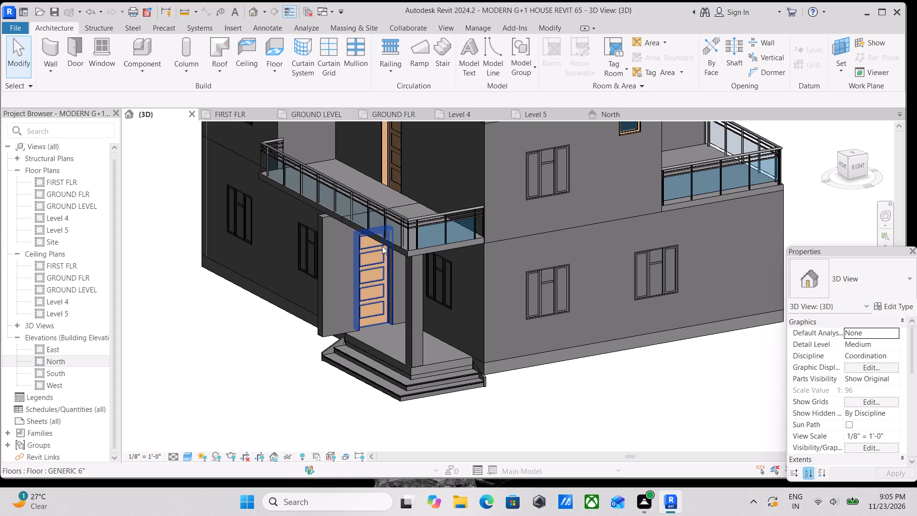
scroll(420, 290, "up", 3)
scroll(404, 247, "down", 2)
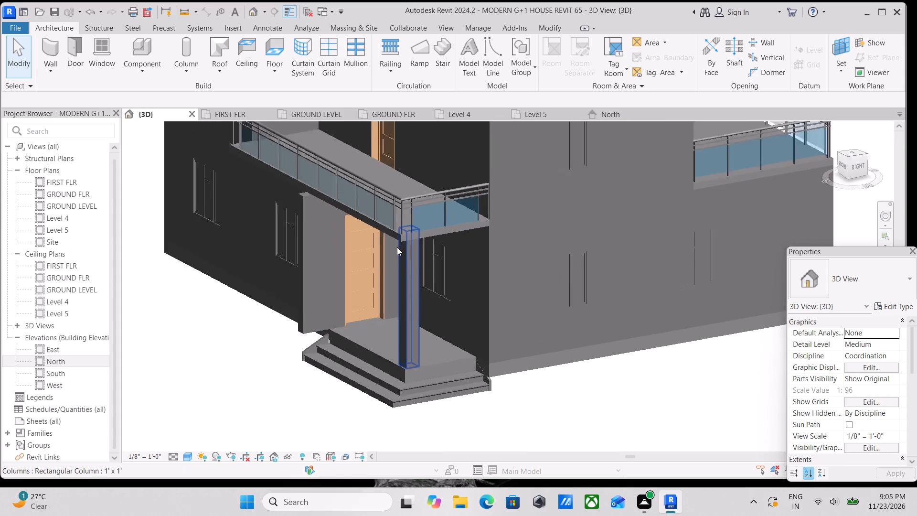
scroll(397, 247, "down", 1)
middle_click_drag(397, 247, 445, 294)
scroll(446, 286, "down", 4)
middle_click_drag(478, 282, 486, 320)
scroll(489, 378, "up", 3)
scroll(762, 307, "up", 1)
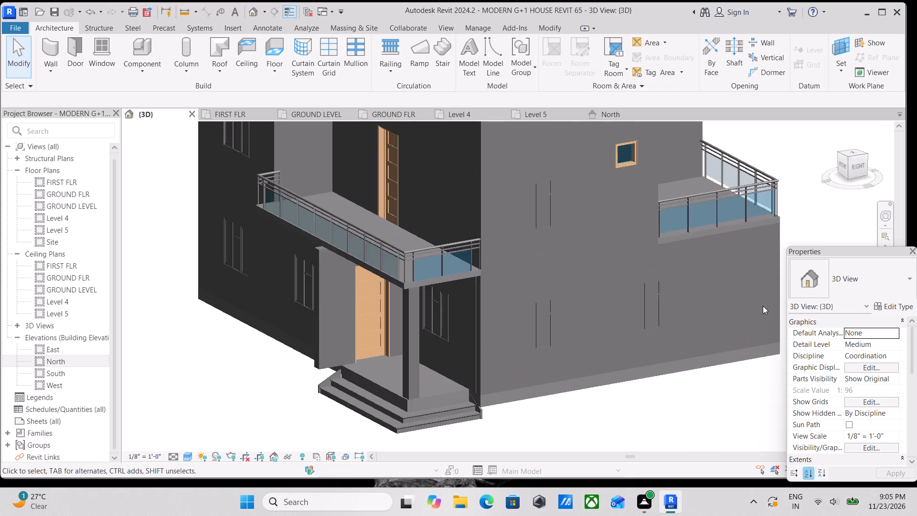
middle_click_drag(762, 306, 655, 403)
scroll(745, 308, "up", 1)
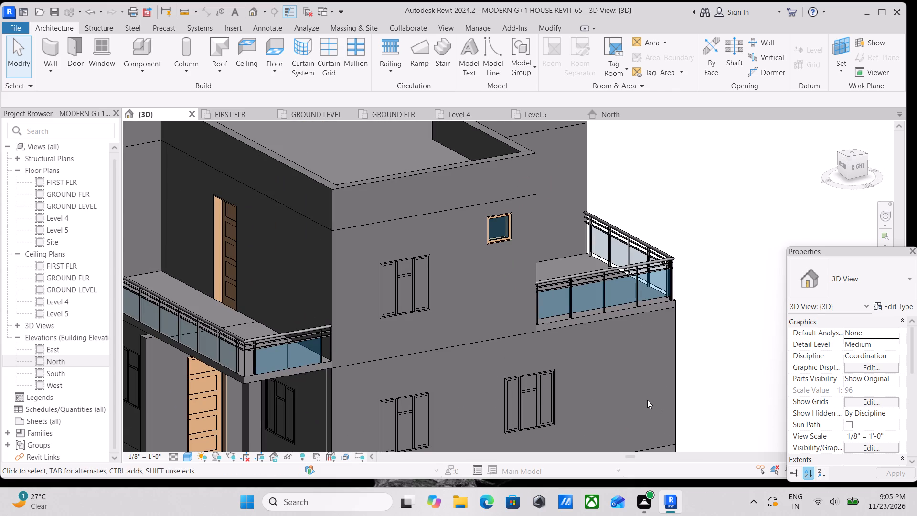
scroll(507, 378, "down", 3)
middle_click_drag(500, 382, 646, 365)
scroll(565, 385, "down", 3)
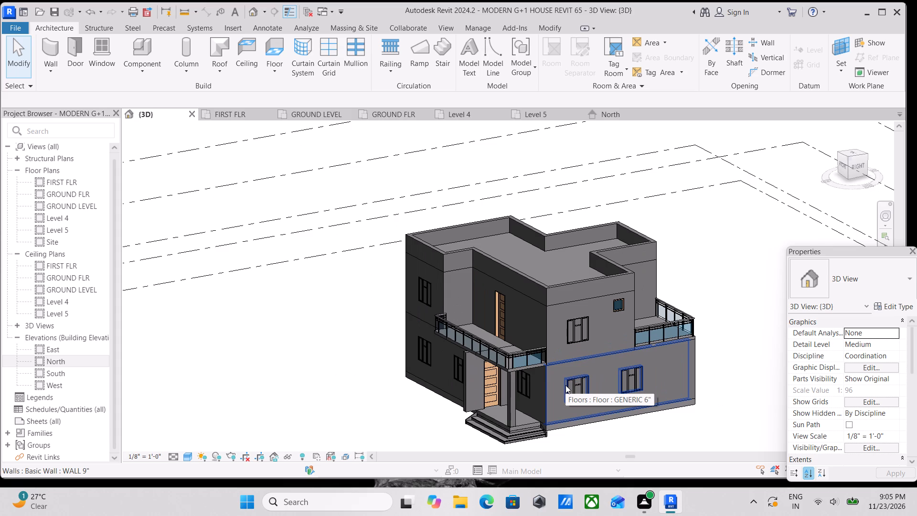
scroll(565, 419, "up", 2)
middle_click_drag(554, 408, 540, 363)
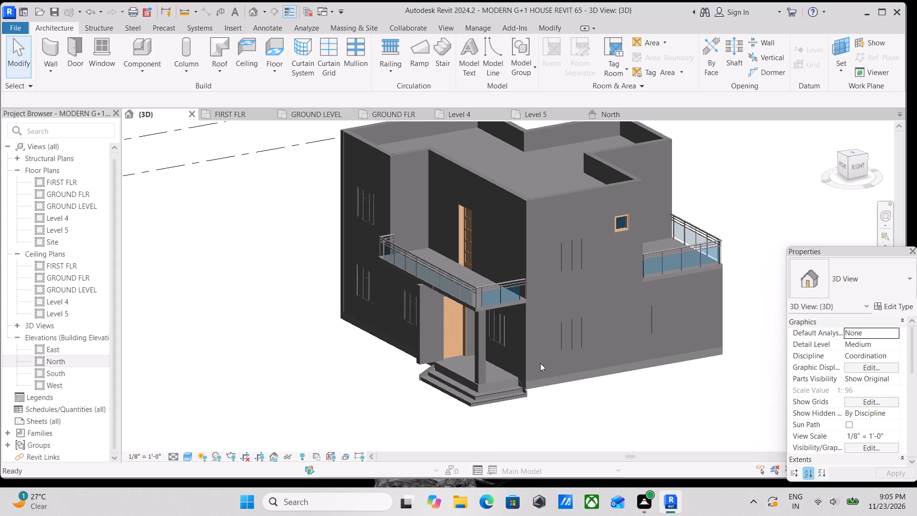
scroll(540, 363, "up", 1)
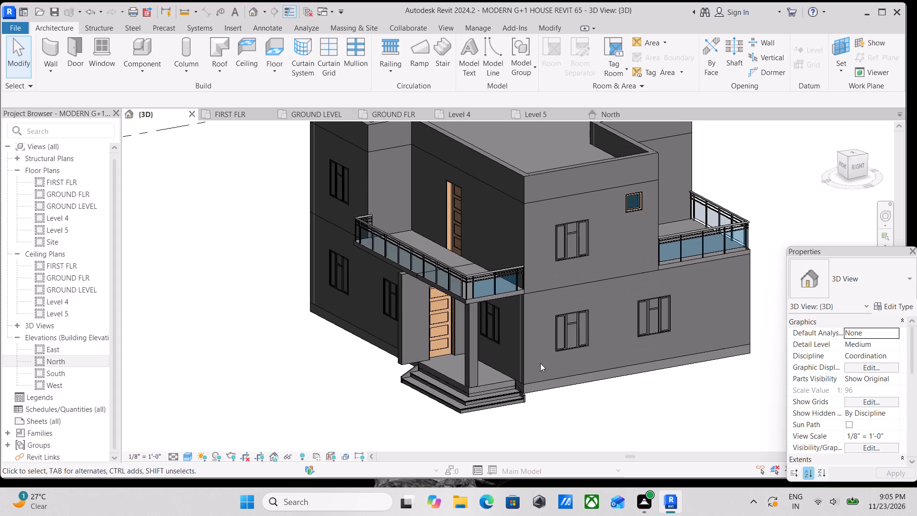
scroll(540, 363, "up", 1)
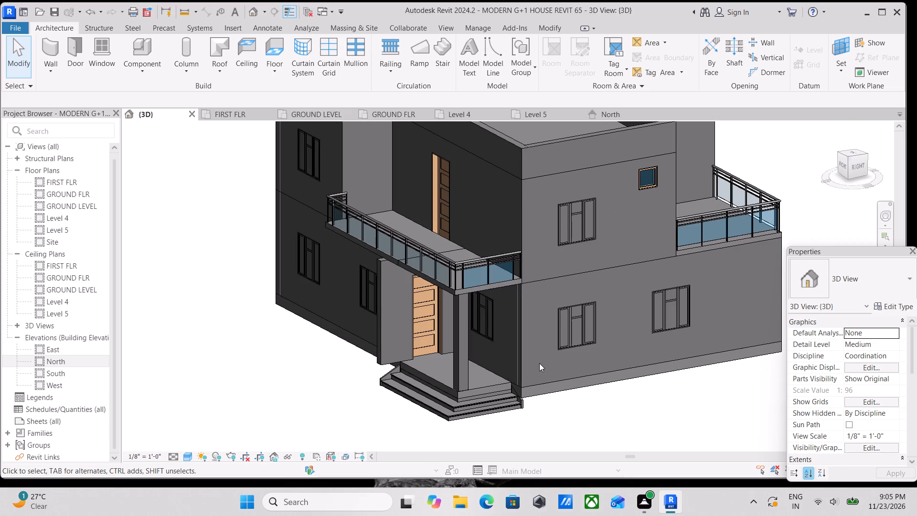
scroll(543, 369, "up", 3)
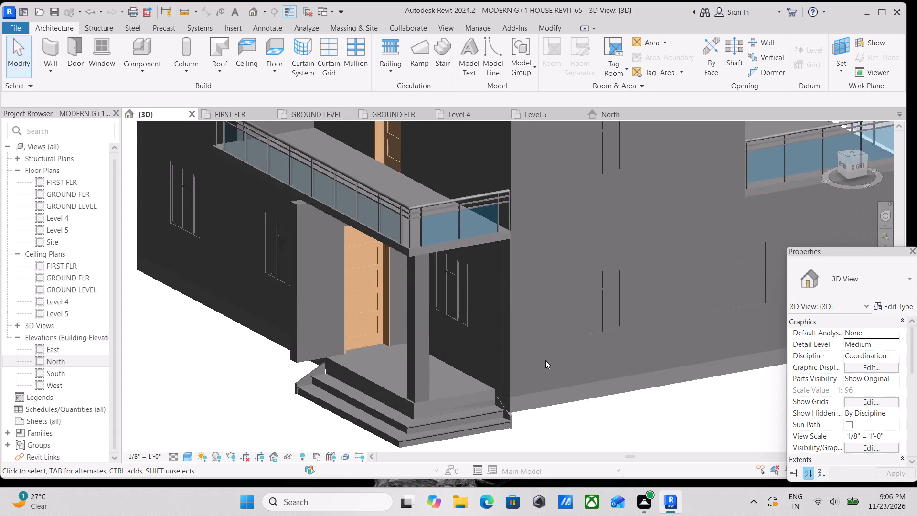
scroll(545, 360, "down", 4)
middle_click_drag(545, 360, 551, 371)
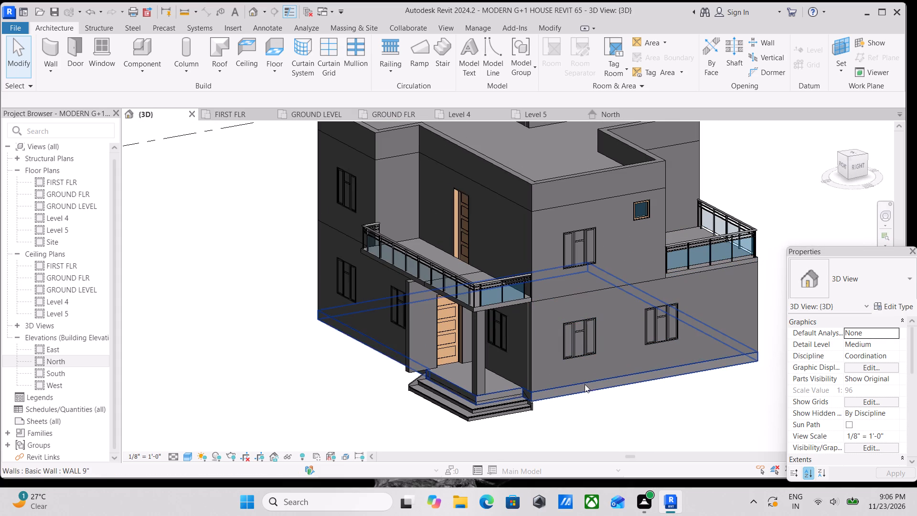
left_click(585, 386)
middle_click_drag(576, 388, 598, 366)
key("Escape")
scroll(384, 335, "up", 1)
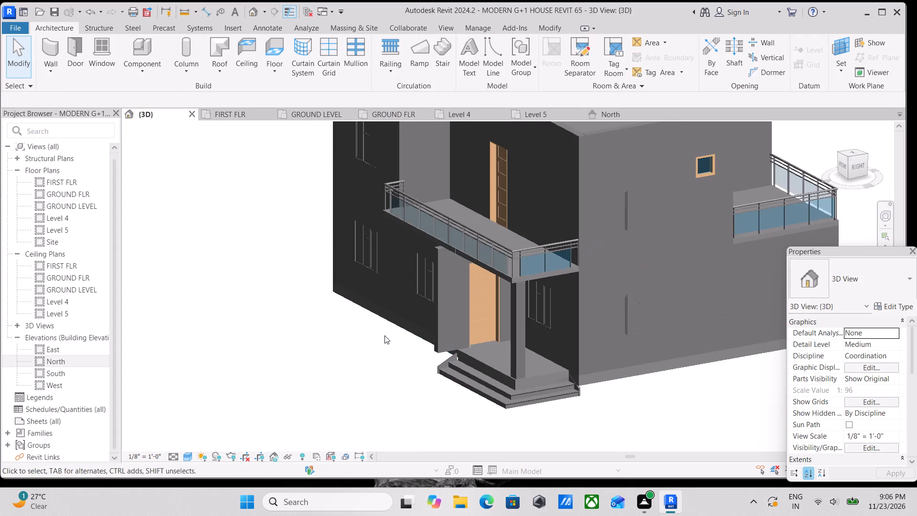
scroll(489, 387, "up", 3)
key("Escape")
scroll(422, 344, "up", 1)
scroll(412, 338, "down", 3)
middle_click_drag(412, 338, 417, 376)
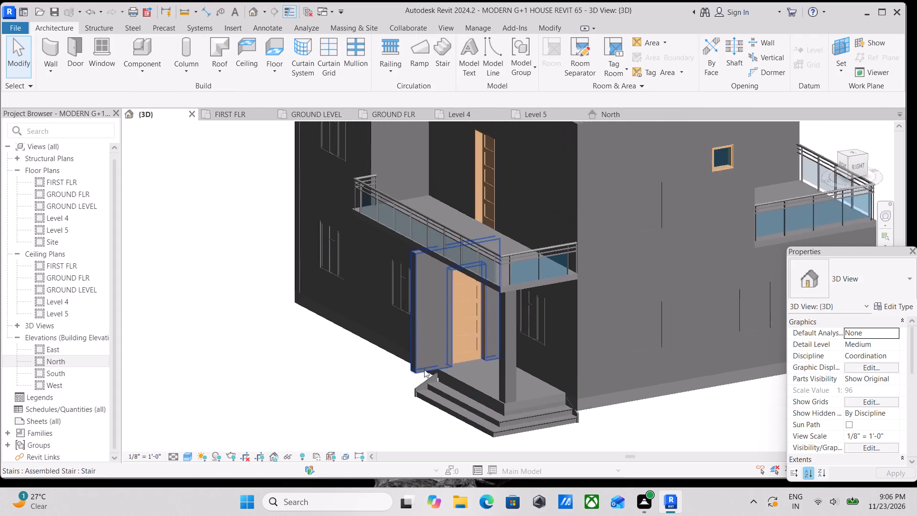
scroll(429, 349, "down", 4)
middle_click_drag(429, 349, 384, 390)
middle_click_drag(471, 348, 476, 351)
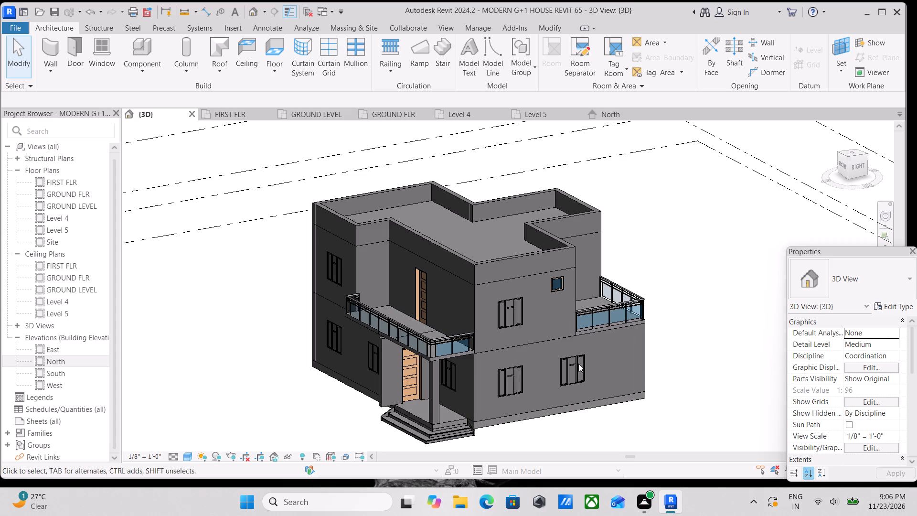
Set the 3D view's visual style to Realistic.
left_click(187, 452)
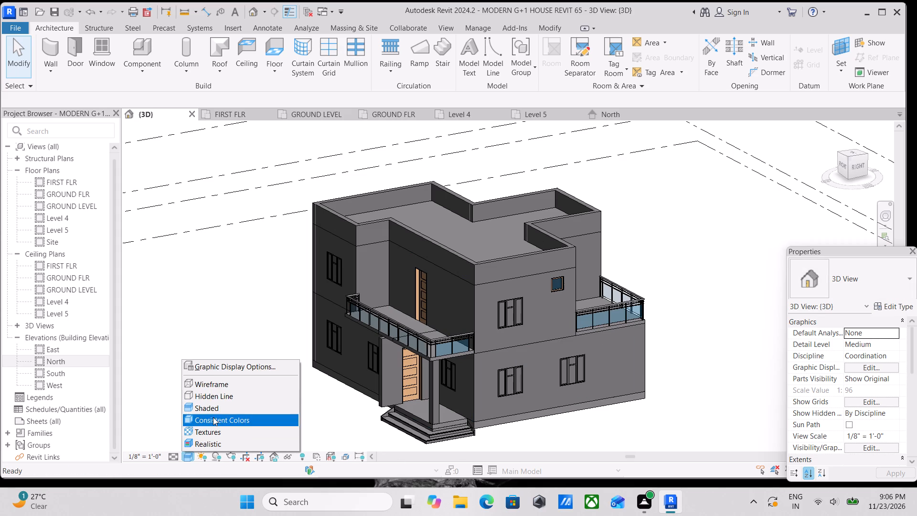
left_click(213, 442)
Capture a rectangular screenshot of the whole house from the front-right corner, showing the entrance and both balconies.
scroll(508, 344, "up", 1)
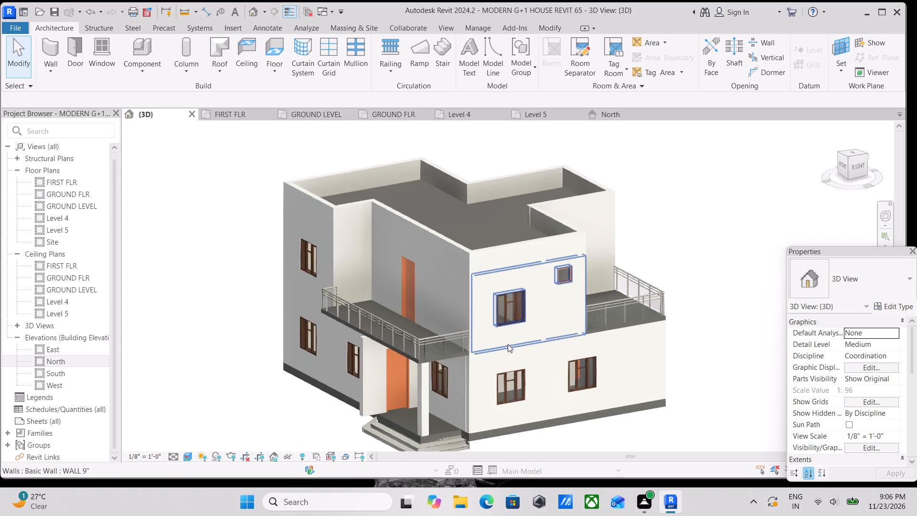
middle_click_drag(508, 344, 586, 272)
scroll(597, 333, "up", 1)
middle_click_drag(594, 330, 485, 402)
scroll(514, 385, "down", 3)
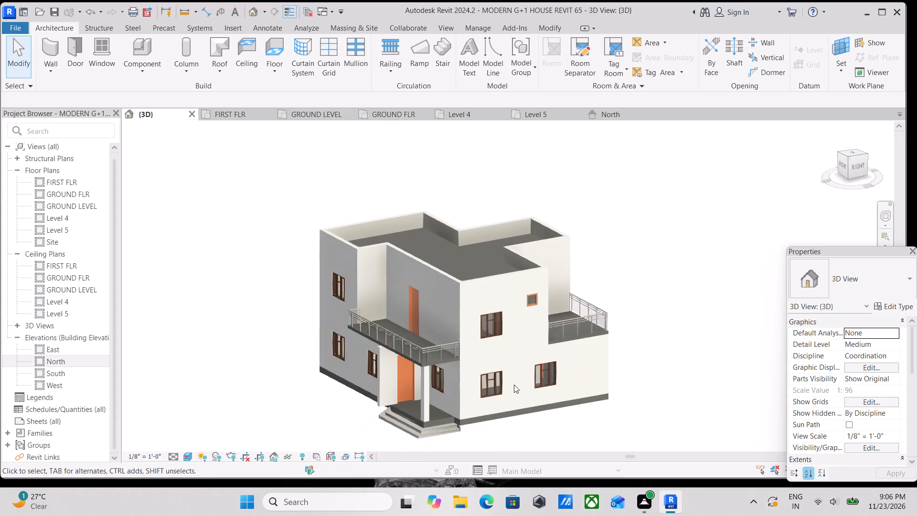
middle_click_drag(514, 384, 522, 374)
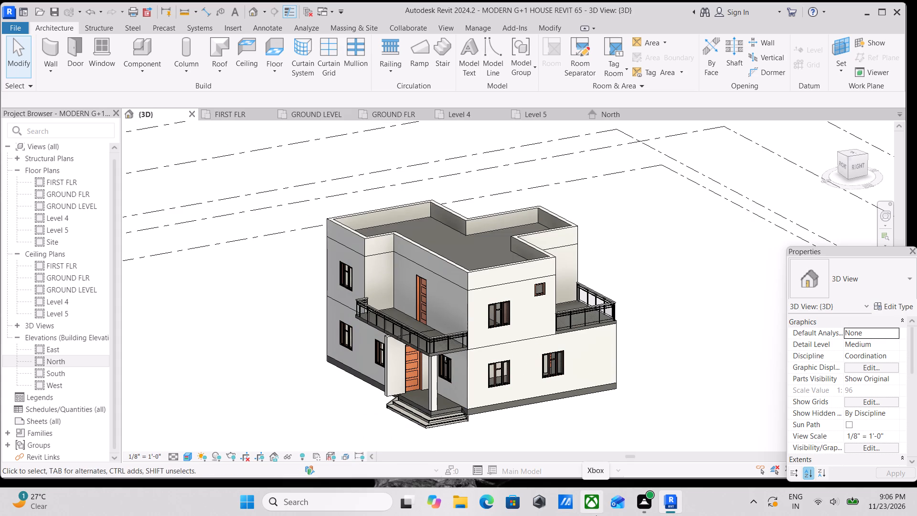
key("shift+super+s")
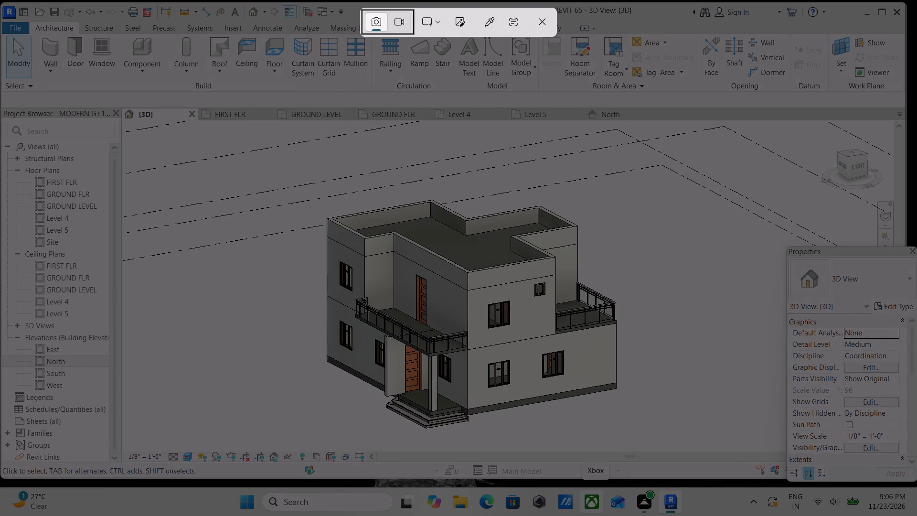
left_click_drag(259, 158, 667, 447)
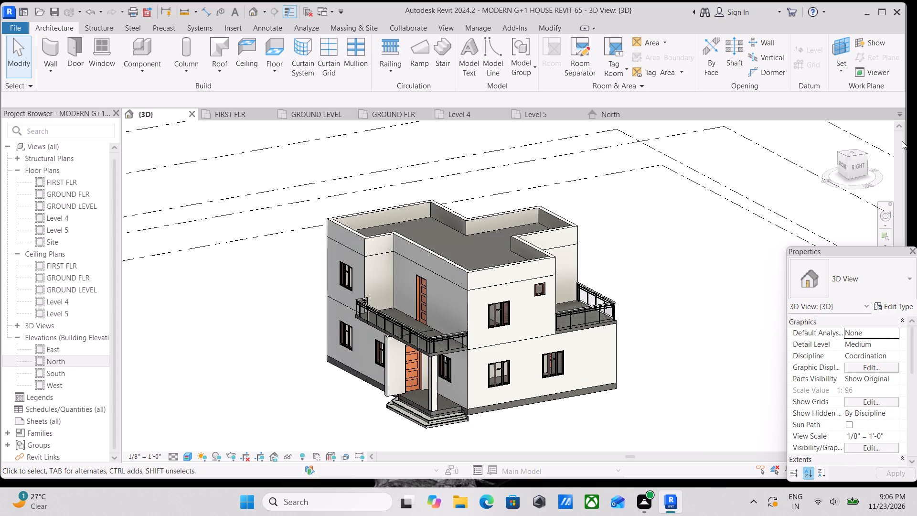
Capture a rectangular screenshot of the whole house turned to its back-left corner, showing the left wall and rear balcony.
scroll(905, 302, "up", 4)
scroll(594, 270, "down", 3)
middle_click_drag(589, 268, 594, 312)
scroll(594, 312, "up", 4)
scroll(569, 328, "down", 2)
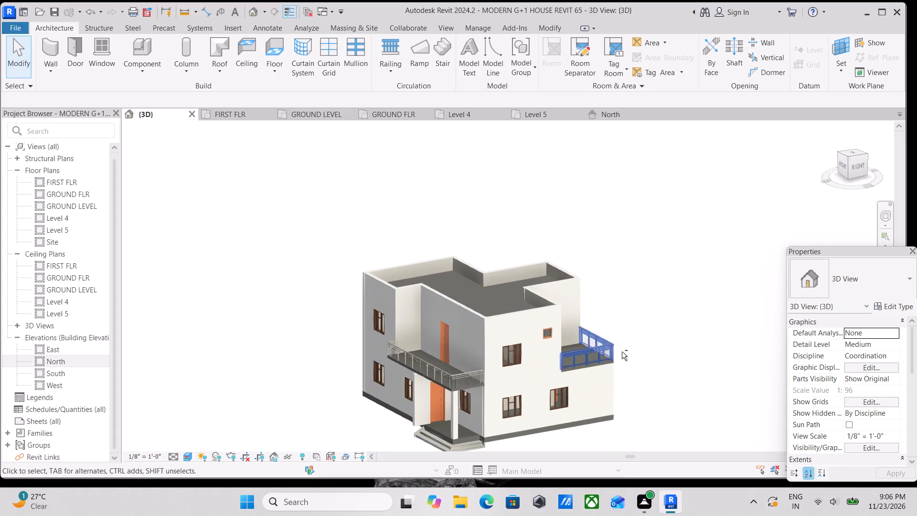
middle_click_drag(626, 362, 436, 336, "shift")
middle_click_drag(614, 331, 526, 328, "shift")
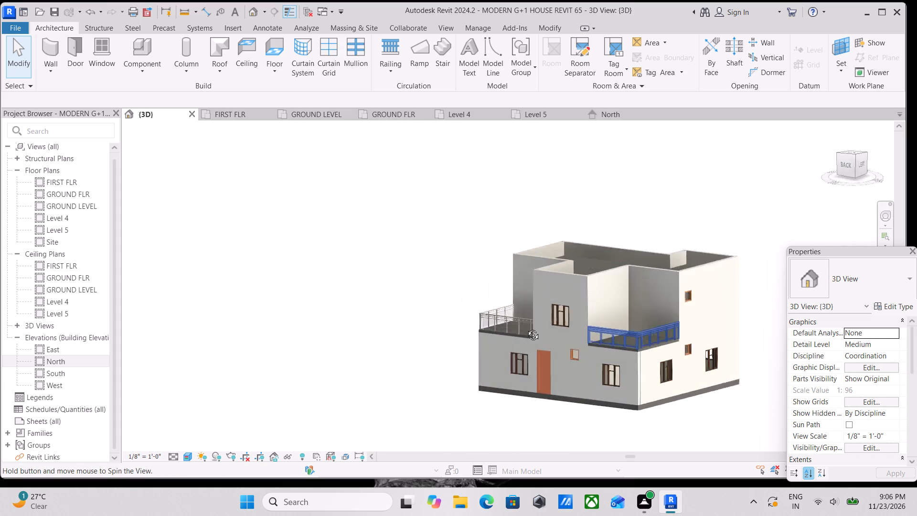
middle_click_drag(526, 328, 532, 333, "shift")
middle_click_drag(595, 336, 557, 366, "shift")
scroll(602, 391, "up", 2)
middle_click_drag(695, 376, 683, 373)
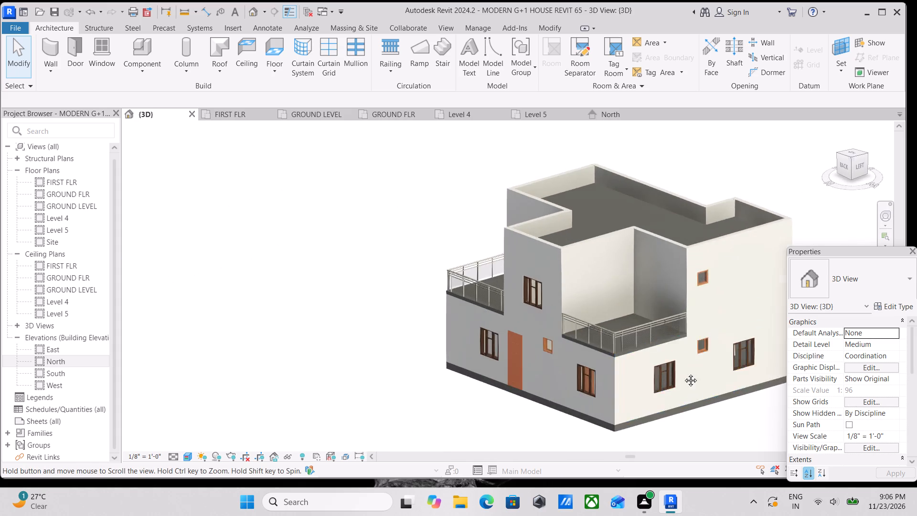
middle_click_drag(683, 373, 492, 396)
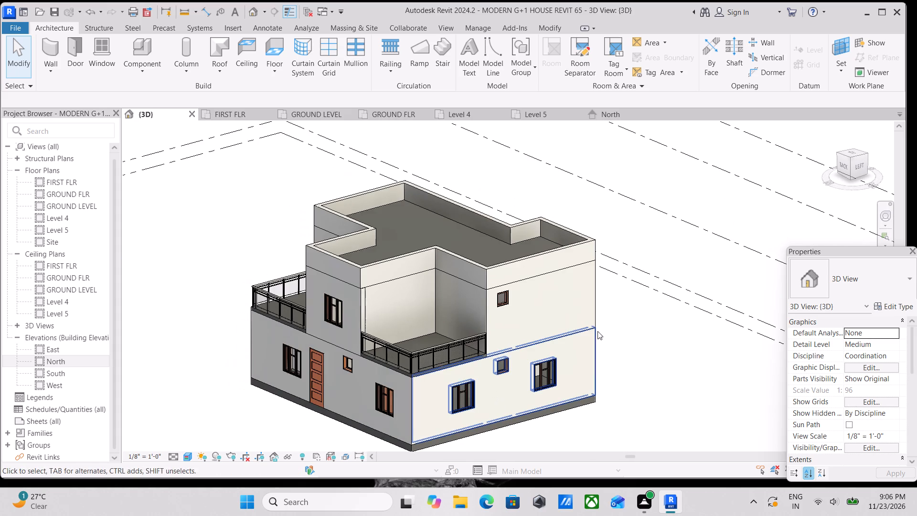
middle_click_drag(597, 331, 563, 335, "shift")
scroll(527, 302, "down", 2)
middle_click_drag(521, 298, 544, 290)
scroll(507, 294, "down", 1)
middle_click_drag(507, 294, 507, 300)
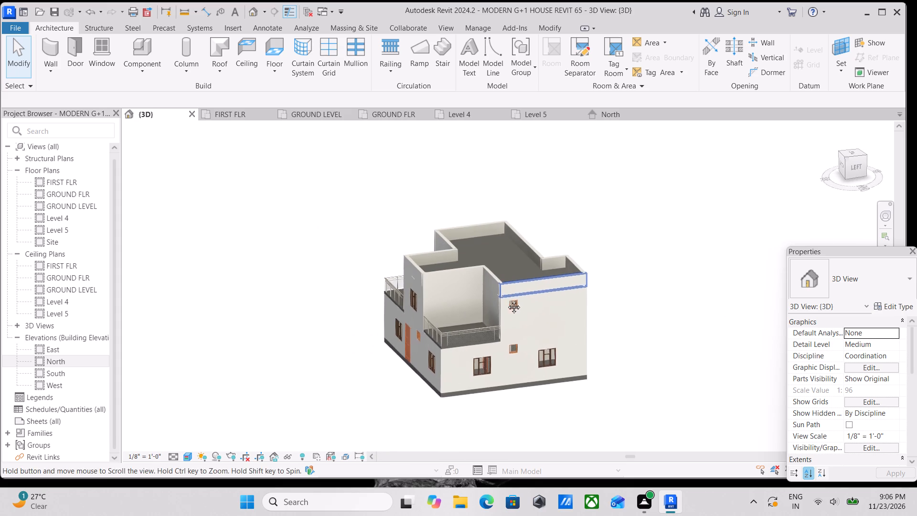
middle_click_drag(507, 300, 513, 331)
middle_click_drag(512, 358, 523, 321)
key("shift+super+s")
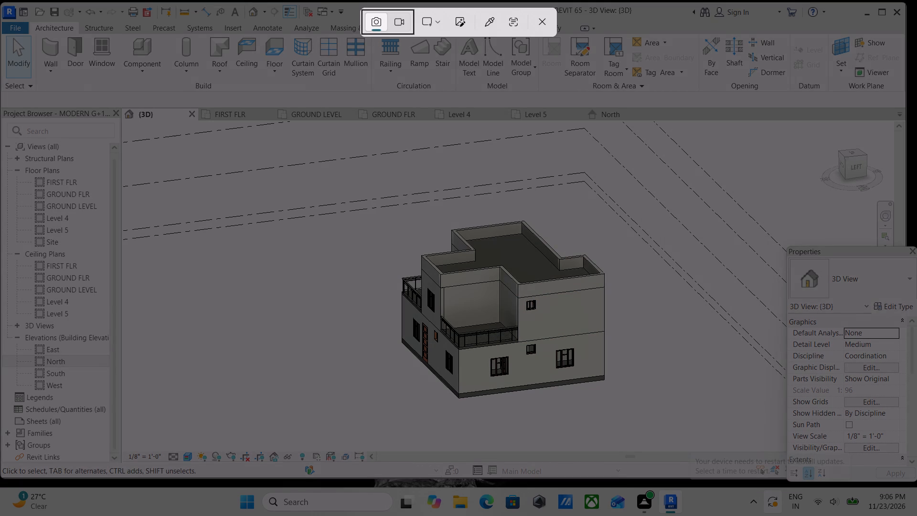
left_click_drag(367, 200, 623, 424)
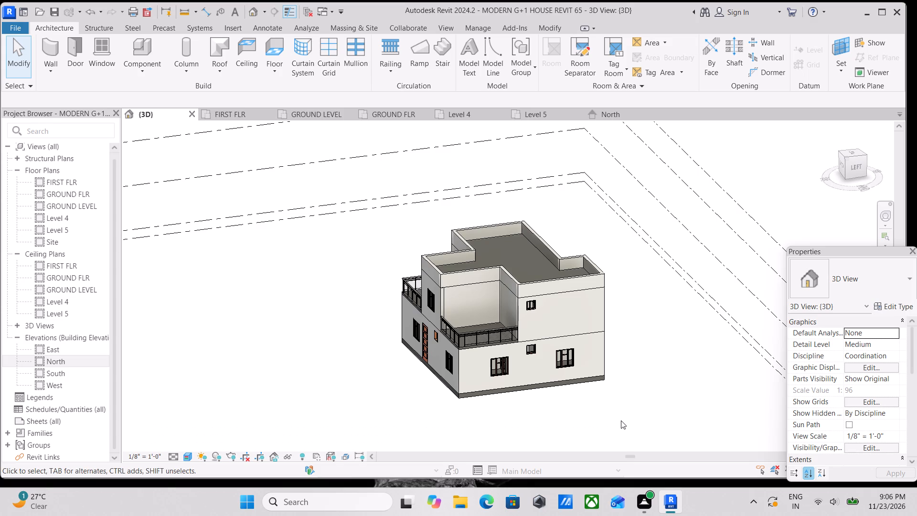
Save the house project.
scroll(615, 355, "up", 1)
middle_click_drag(615, 355, 630, 405)
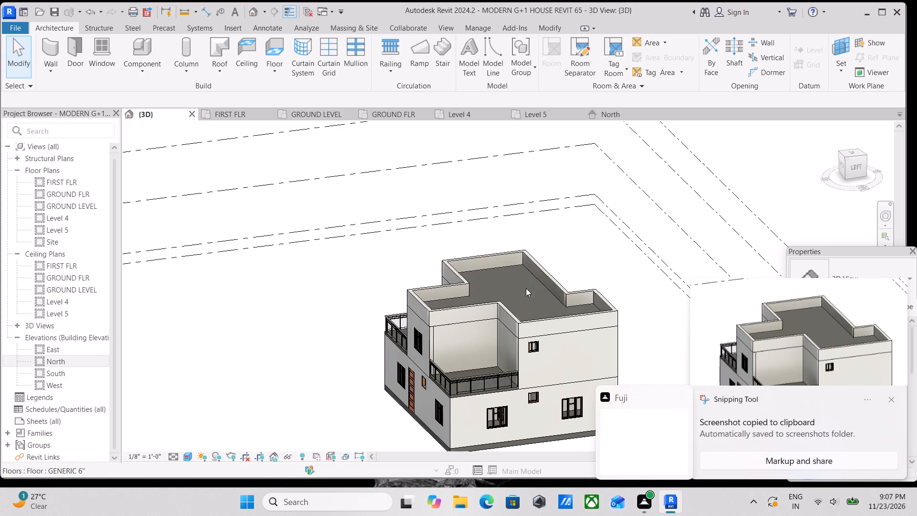
scroll(525, 292, "up", 1)
scroll(524, 294, "down", 1)
middle_click_drag(524, 294, 518, 319)
key("ctrl+s")
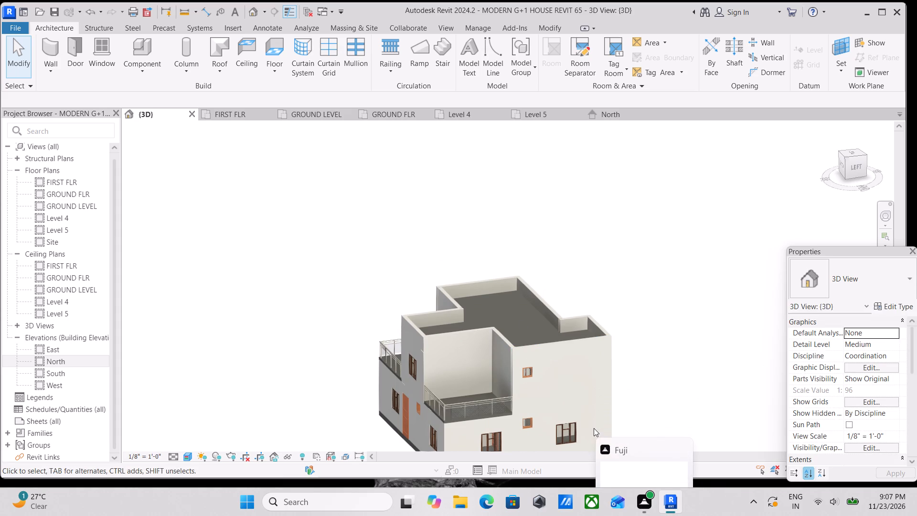
key("s")
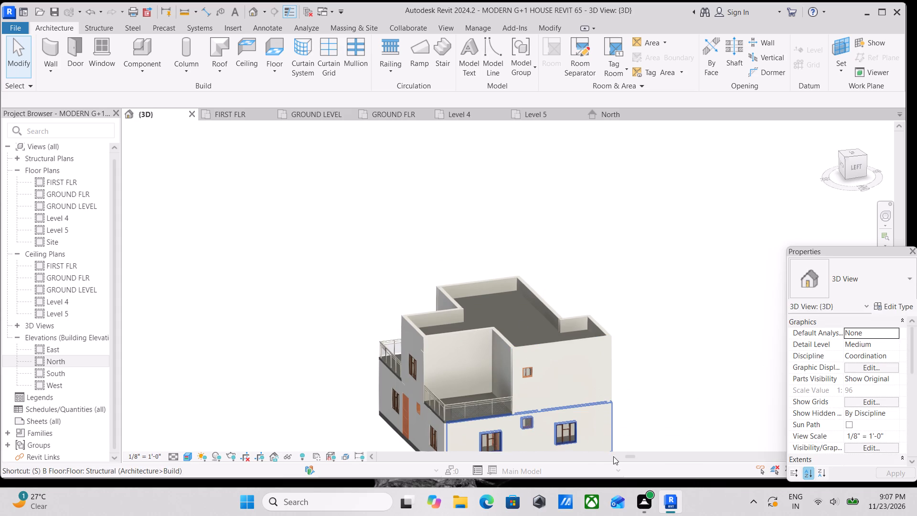
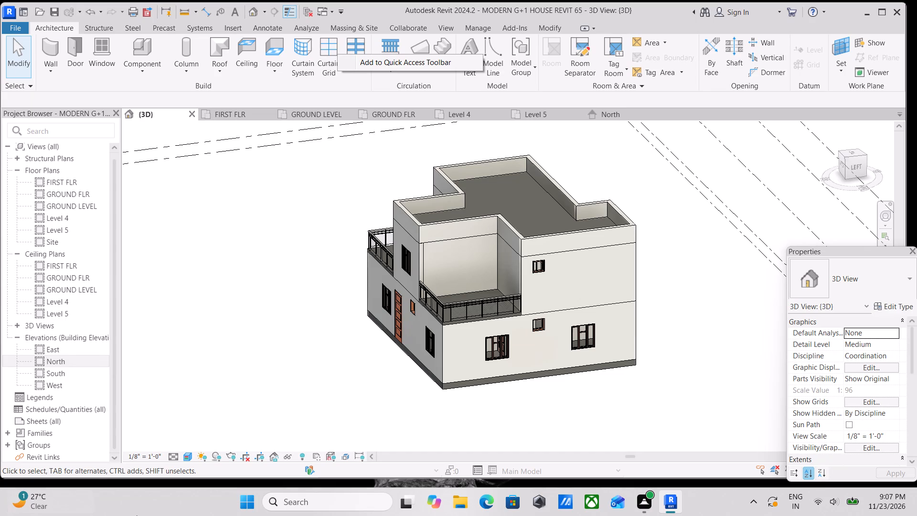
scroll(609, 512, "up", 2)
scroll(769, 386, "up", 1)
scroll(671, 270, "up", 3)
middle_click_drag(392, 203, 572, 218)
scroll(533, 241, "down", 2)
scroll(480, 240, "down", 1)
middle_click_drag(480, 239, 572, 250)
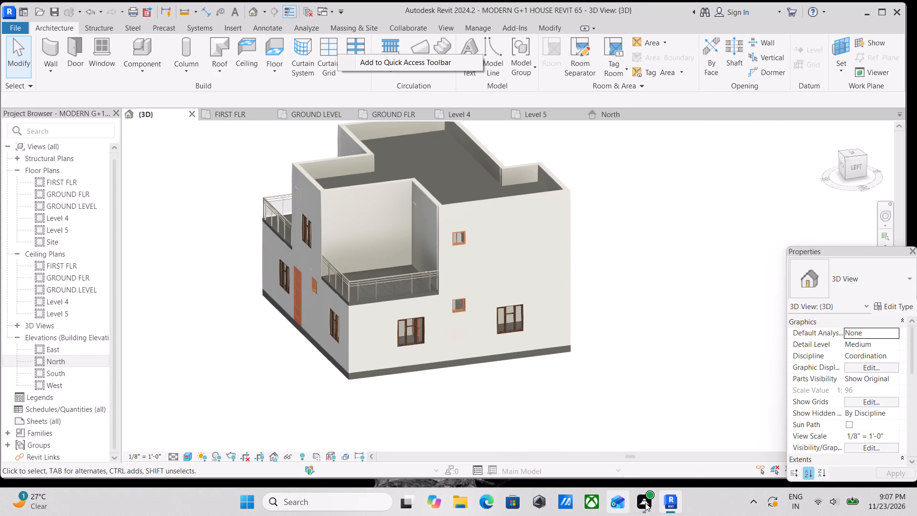